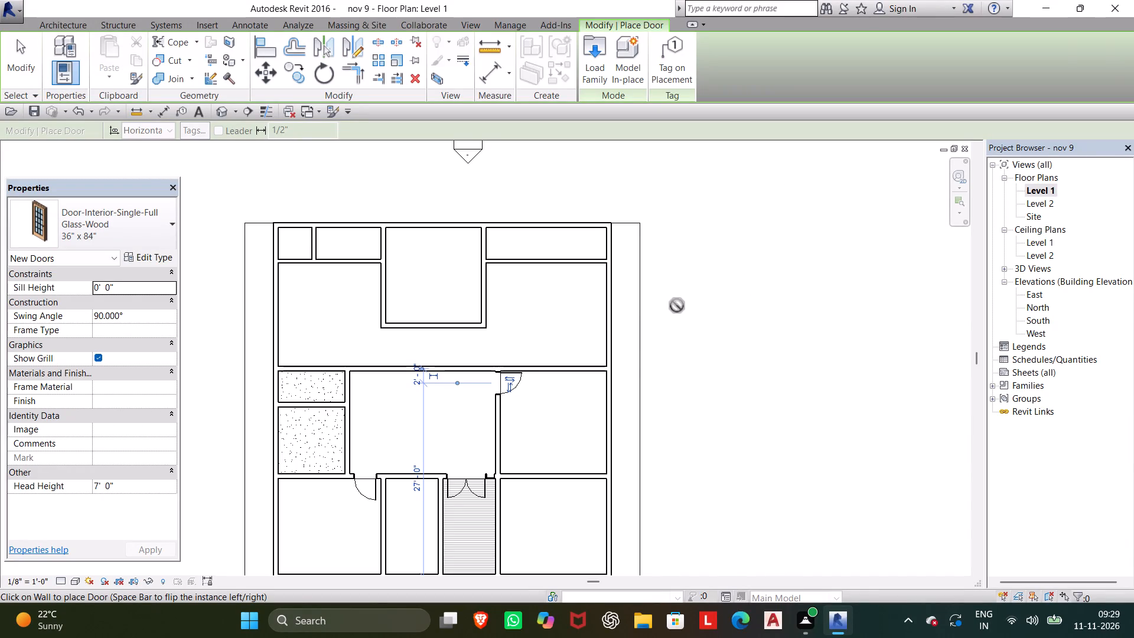
Place a 36" x 84" Door-Interior-Single-Full Glass-Wood in the wall between the hatched entry passage and the adjoining front corner room.
scroll(660, 378, "down", 2)
middle_click_drag(659, 378, 643, 334)
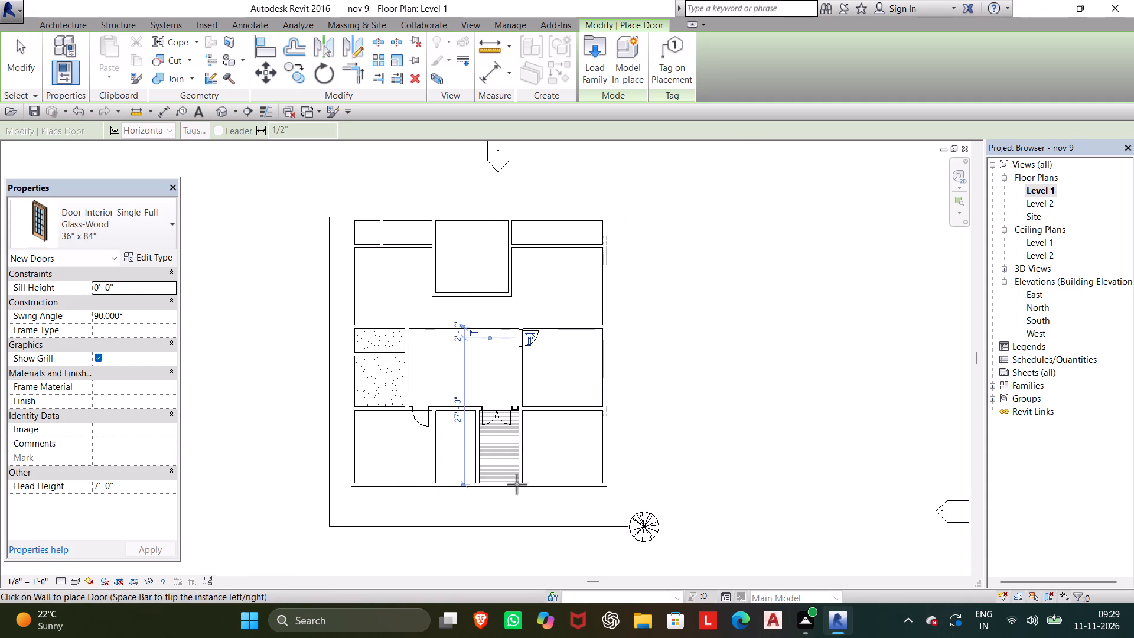
scroll(517, 481, "up", 5)
scroll(531, 434, "up", 4)
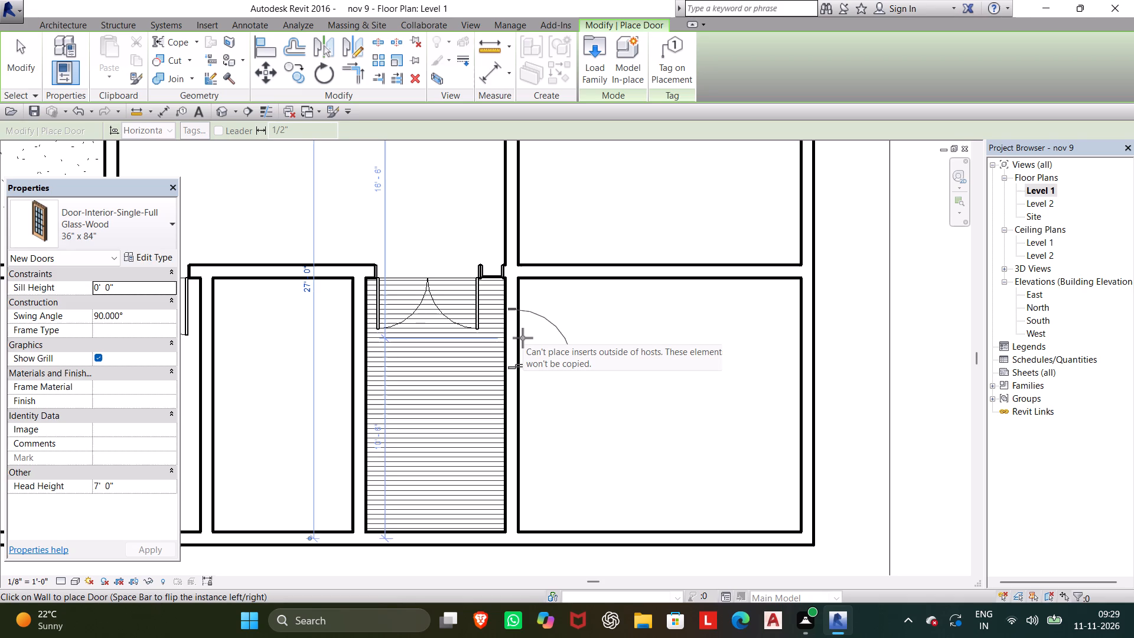
left_click(523, 336)
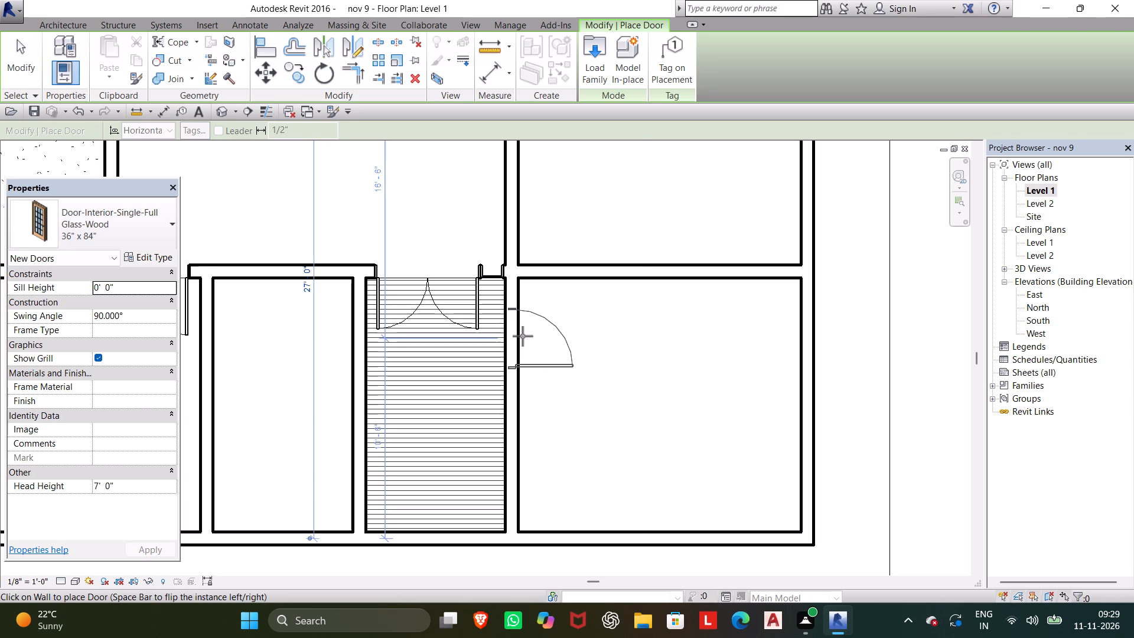
left_click(539, 330)
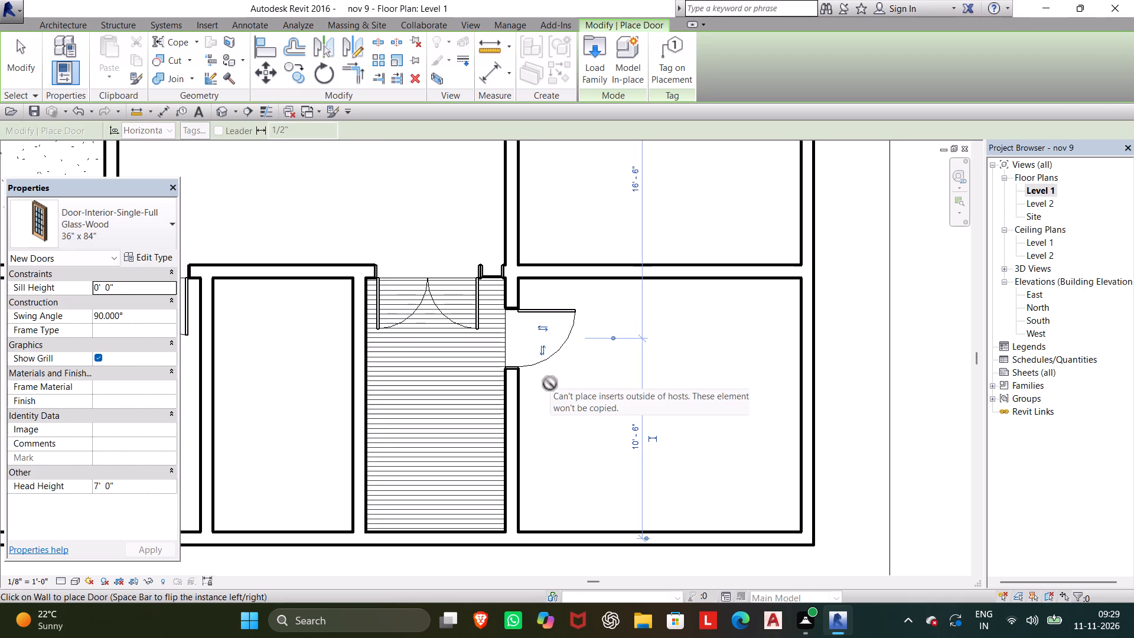
Nudge the new passage door toward the central hall, to about 10' 10" from the front exterior wall.
key("Up")
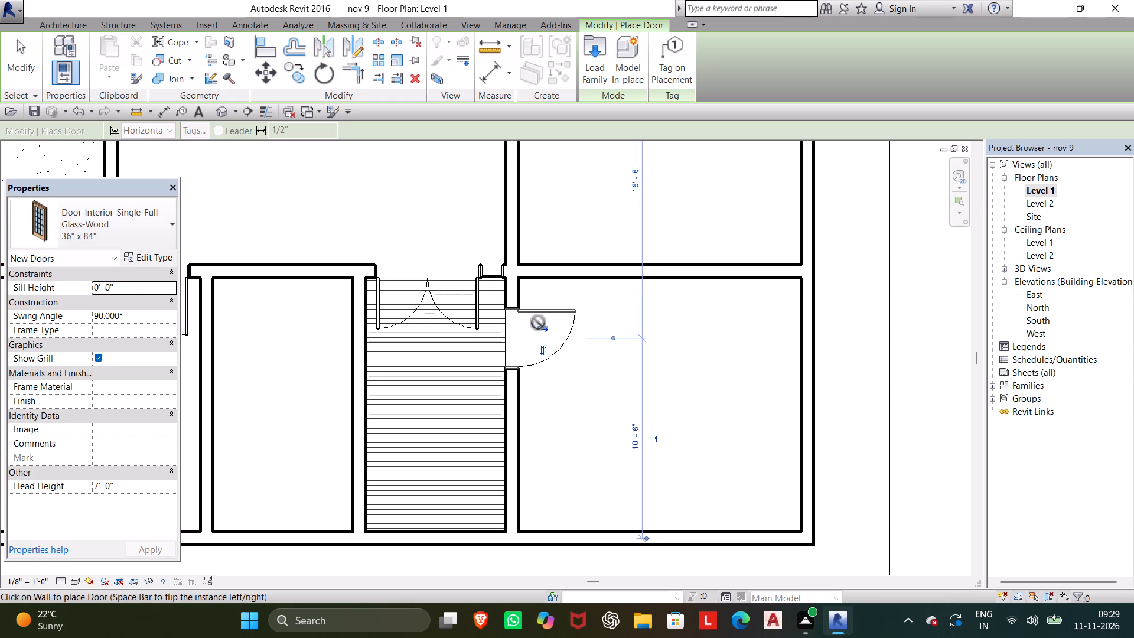
left_click(538, 311)
key("Up")
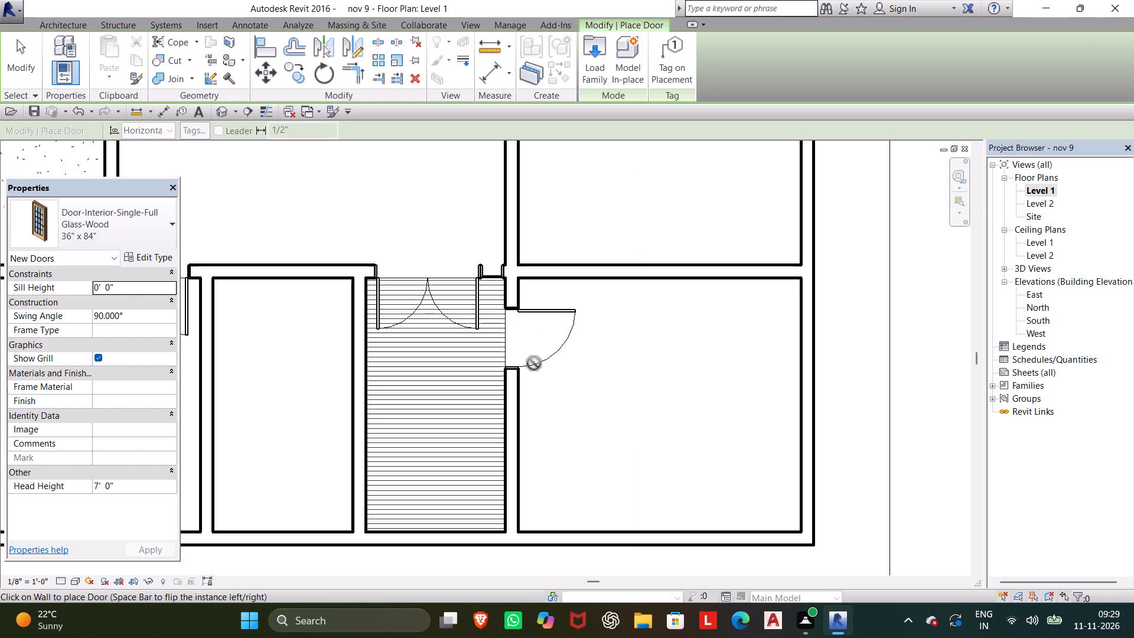
key("Escape")
left_click(579, 335)
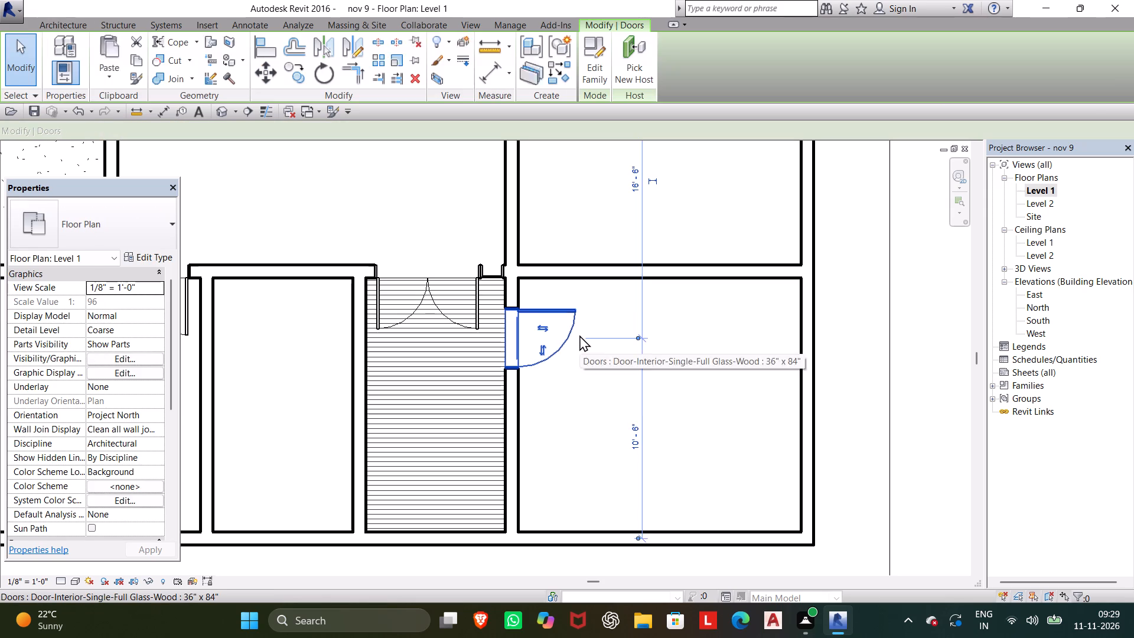
key("Up")
key("Up")
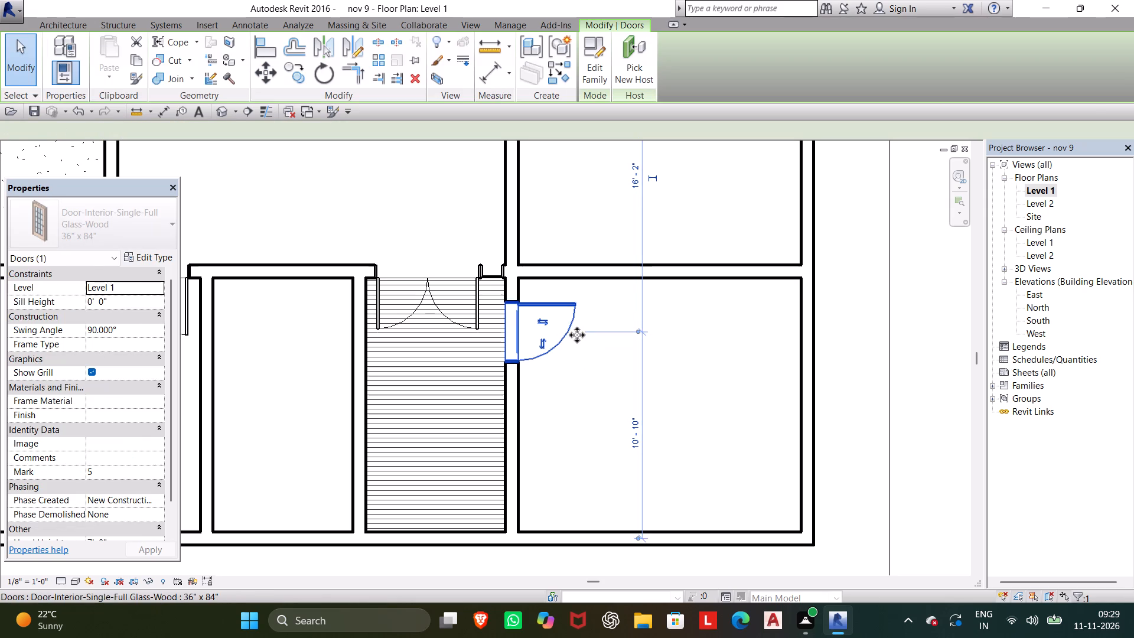
left_click(537, 399)
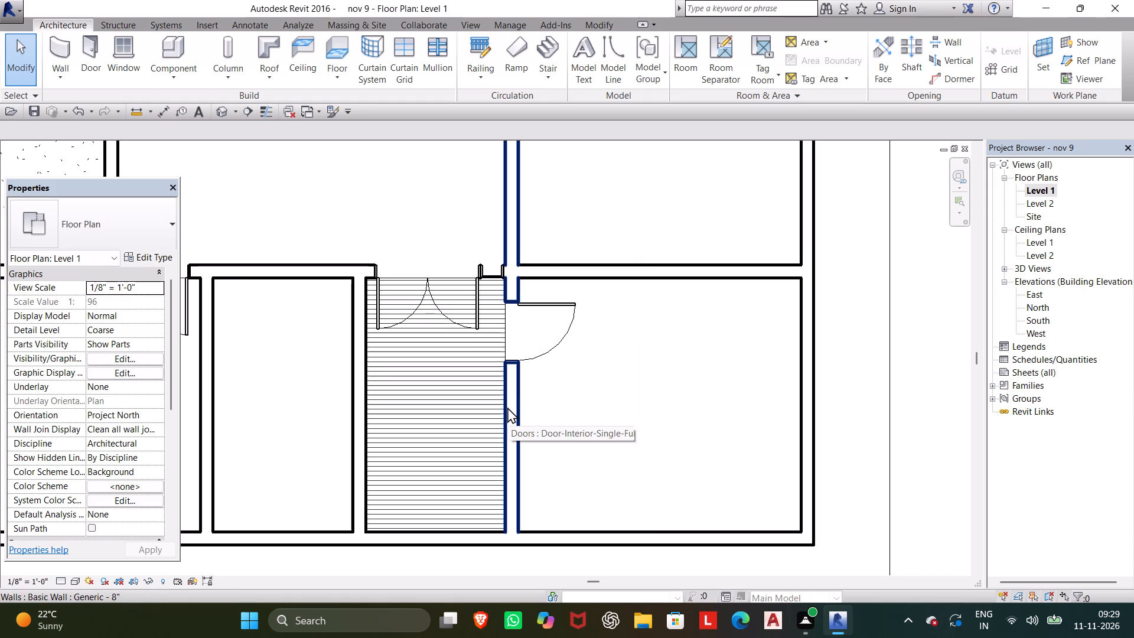
Examine the placed doors and room layout around the central hall in the 3D view from several angles.
scroll(449, 422, "down", 4)
middle_click_drag(448, 422, 505, 394)
middle_click_drag(391, 338, 389, 393)
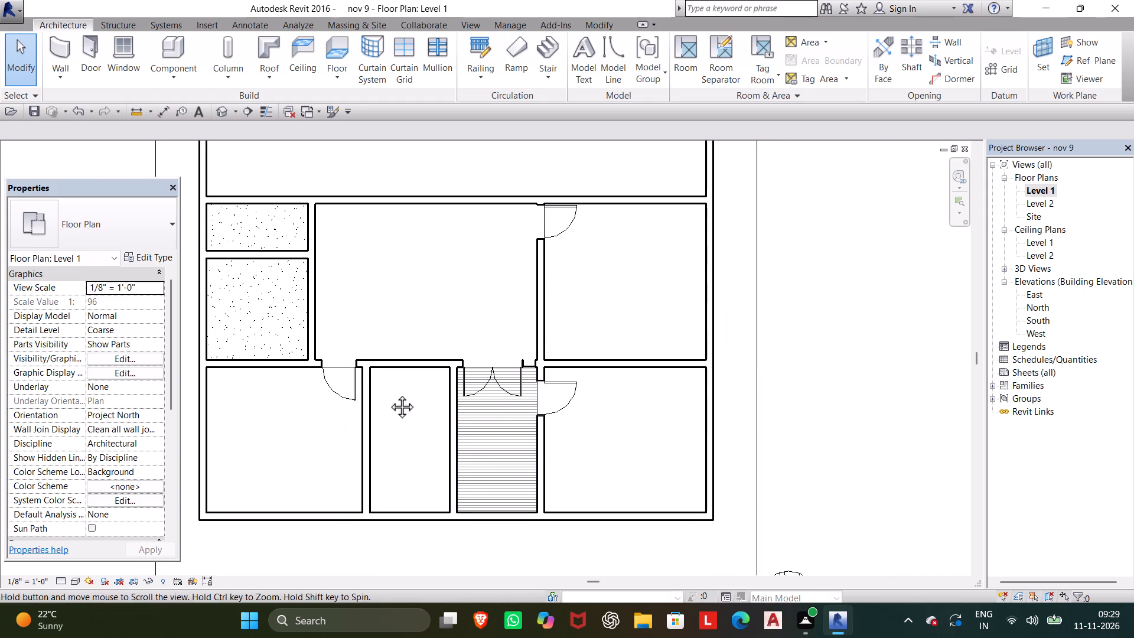
middle_click_drag(389, 393, 386, 393)
left_click(413, 206)
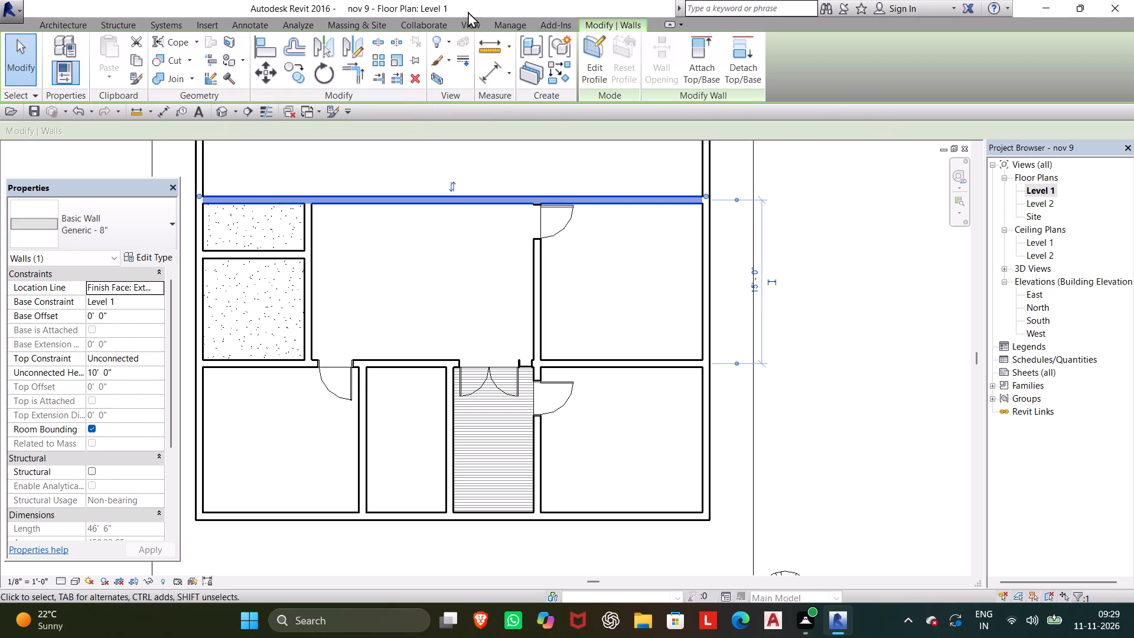
left_click(222, 113)
scroll(478, 269, "down", 3)
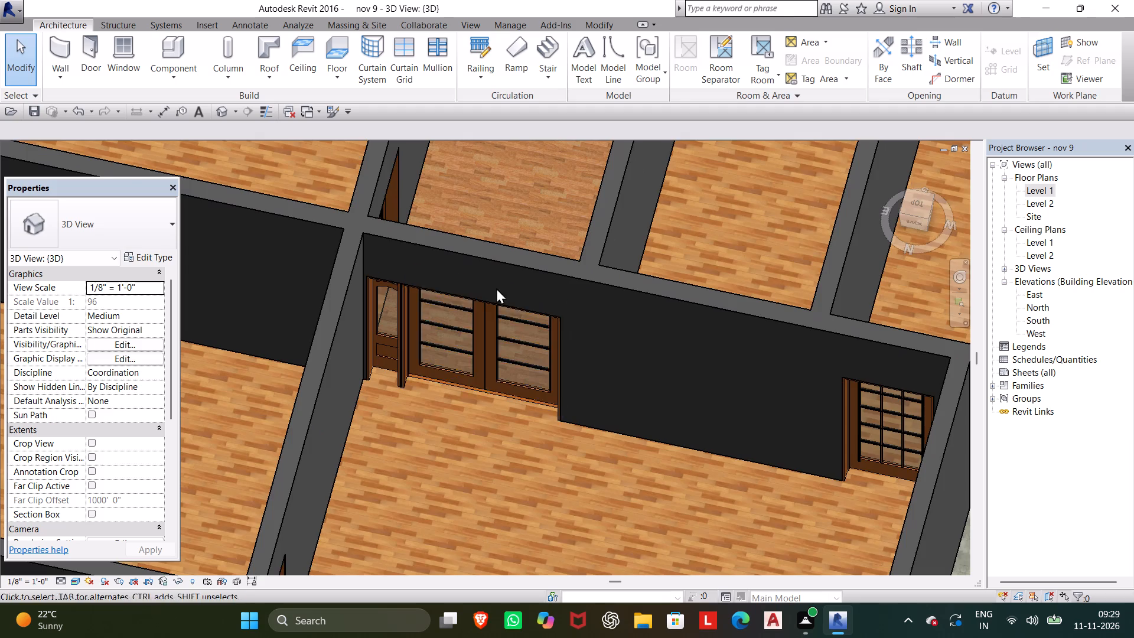
scroll(502, 270, "down", 1)
middle_click_drag(504, 278, 531, 597)
scroll(510, 425, "down", 3)
middle_click_drag(508, 422, 485, 183)
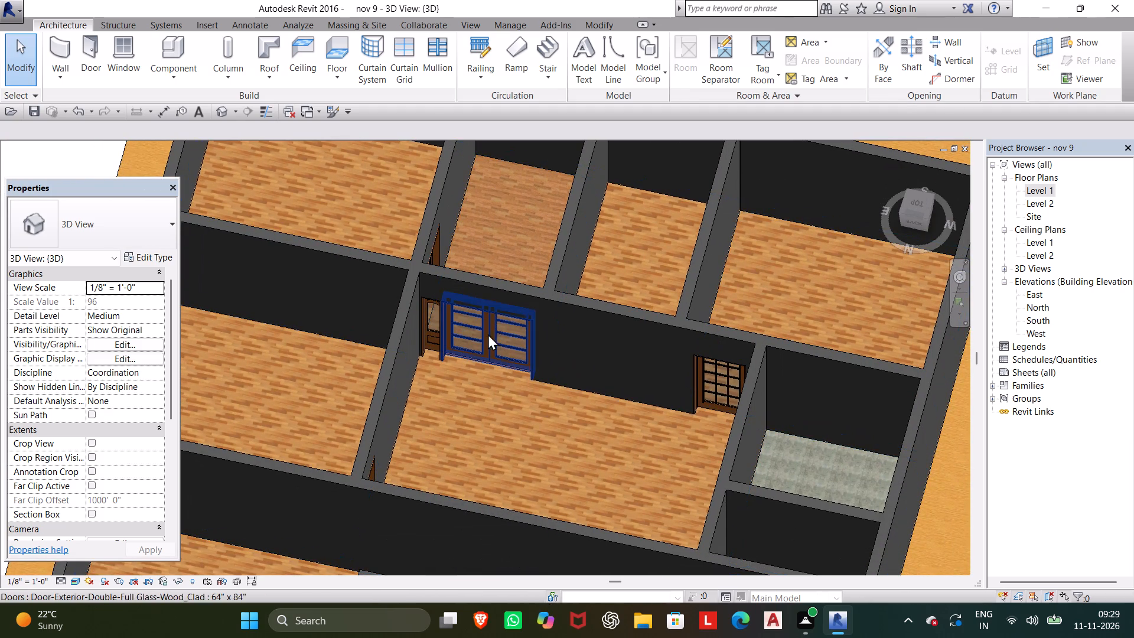
middle_click_drag(507, 283, 428, 344, "shift")
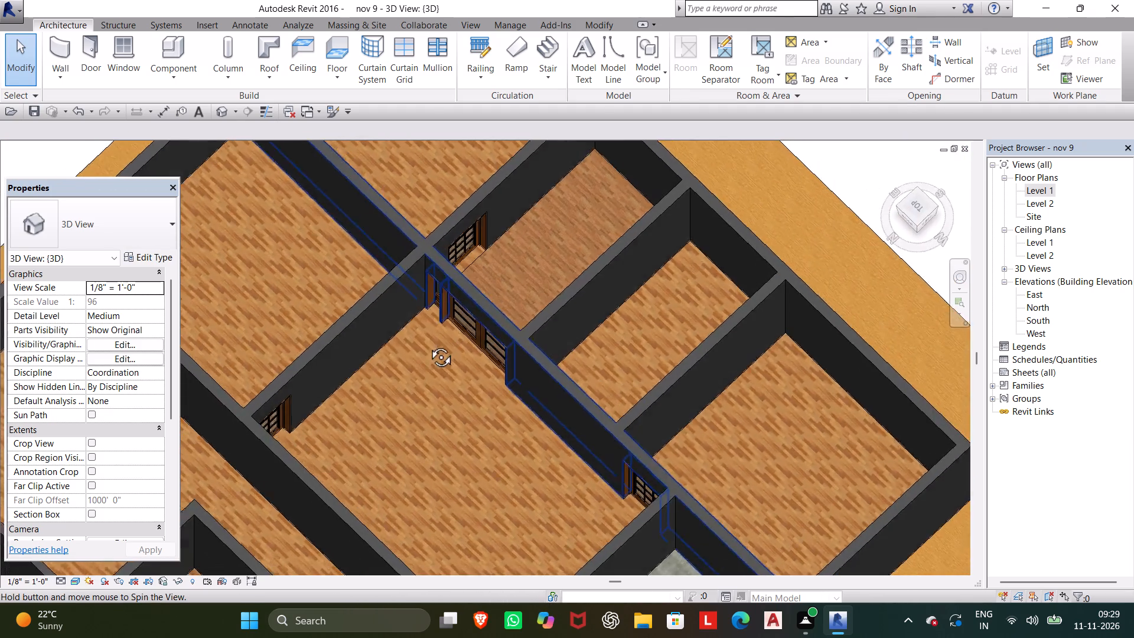
middle_click_drag(428, 344, 162, 237, "shift")
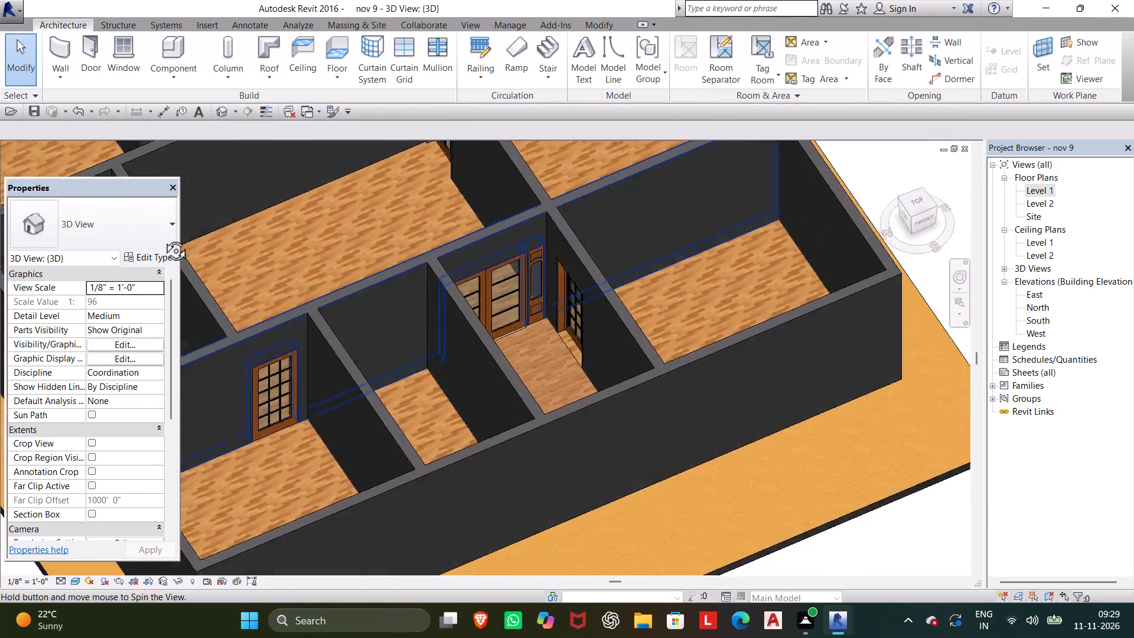
middle_click_drag(162, 237, 293, 206, "shift")
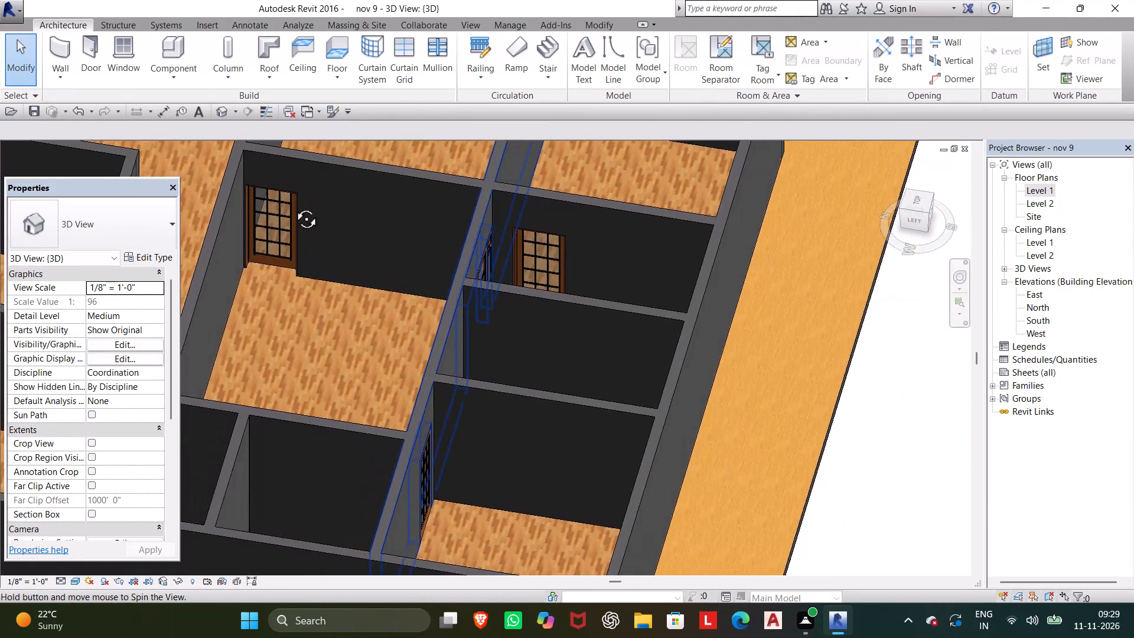
middle_click_drag(293, 206, 208, 301, "shift")
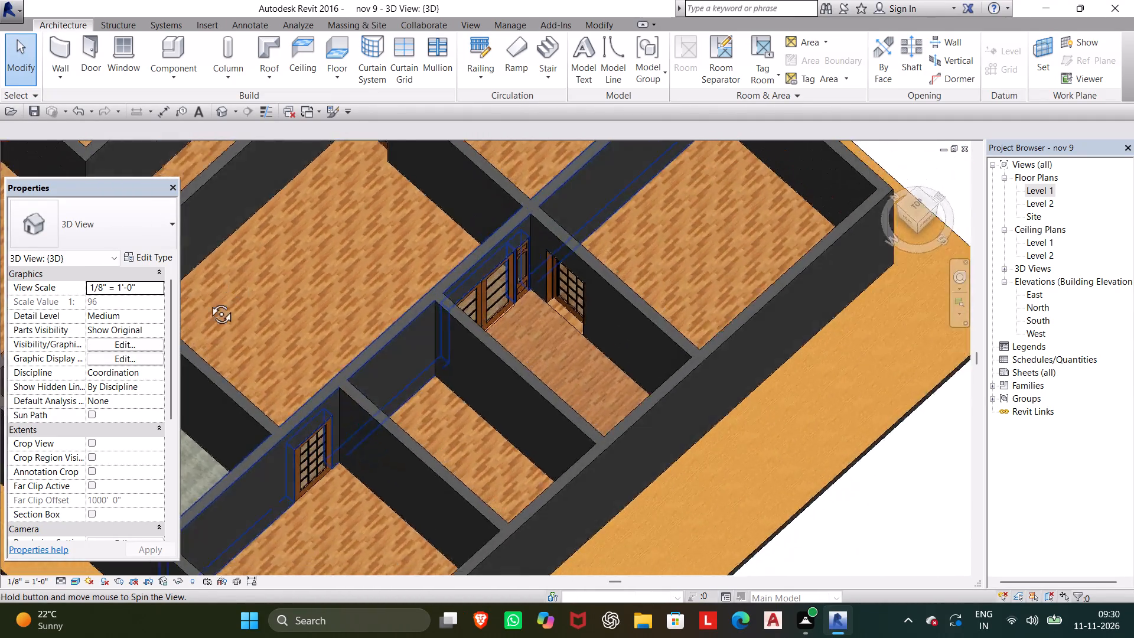
middle_click_drag(208, 301, 188, 295, "shift")
middle_click_drag(272, 248, 369, 333)
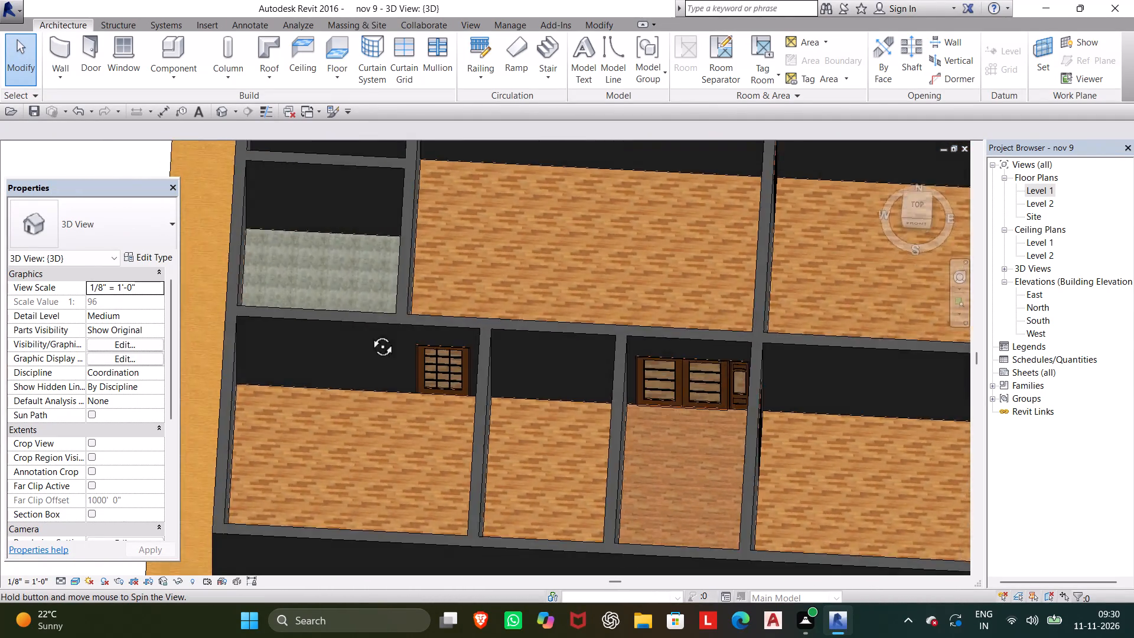
middle_click_drag(369, 333, 369, 259)
middle_click_drag(575, 177, 448, 358)
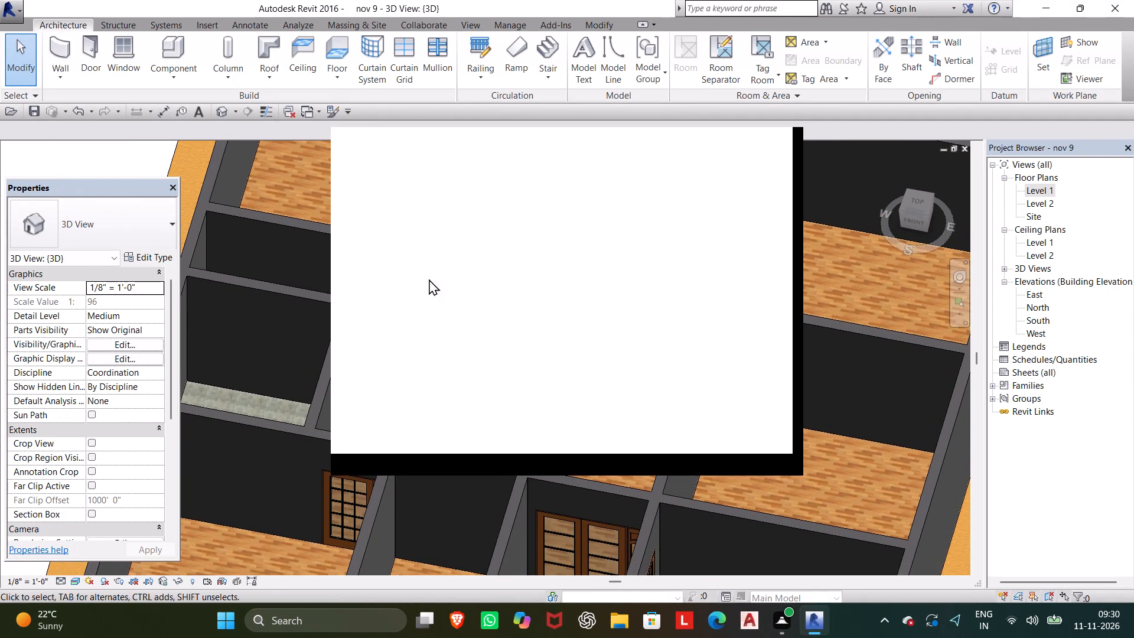
Edit the profile of the long wall behind the central hall and sketch a vertical spline from its top edge to its base.
left_click(889, 345)
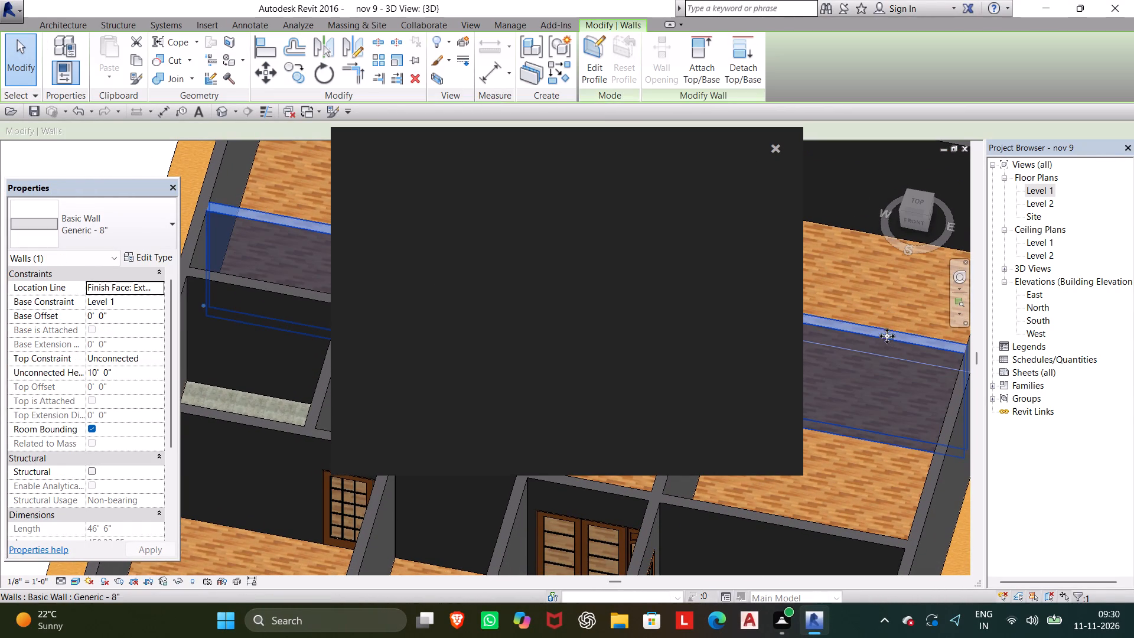
left_click(596, 61)
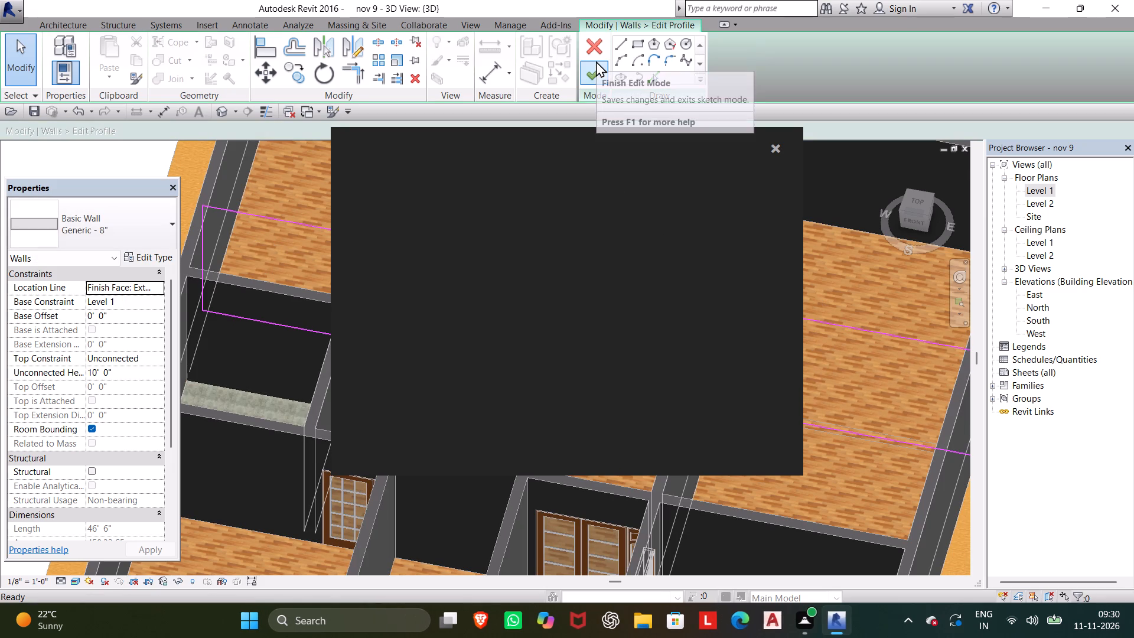
left_click(781, 147)
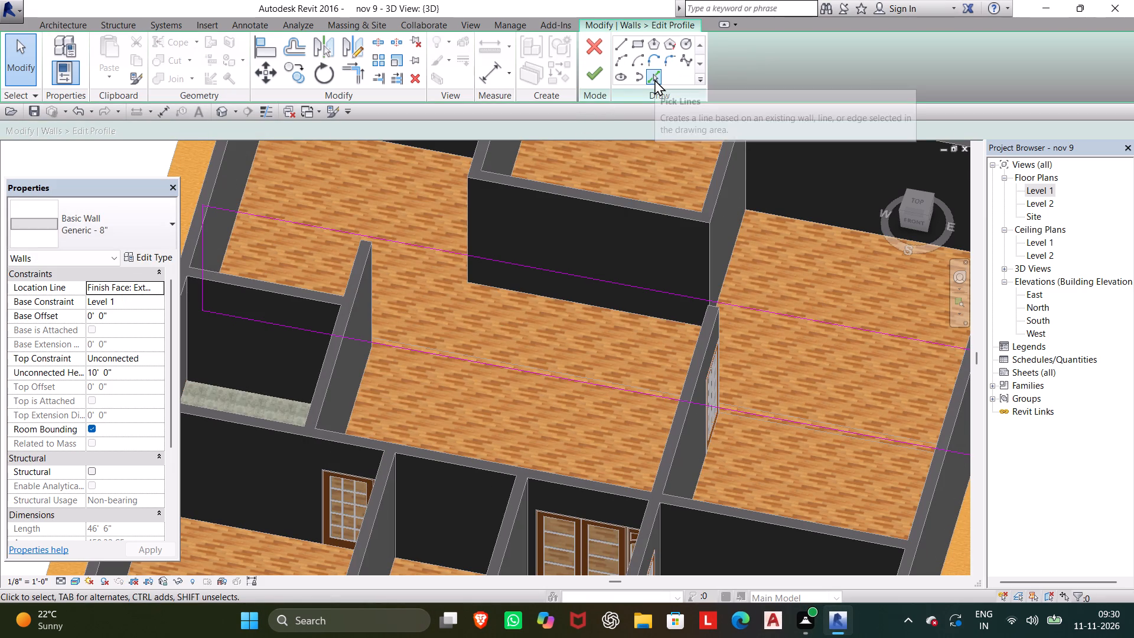
left_click(685, 62)
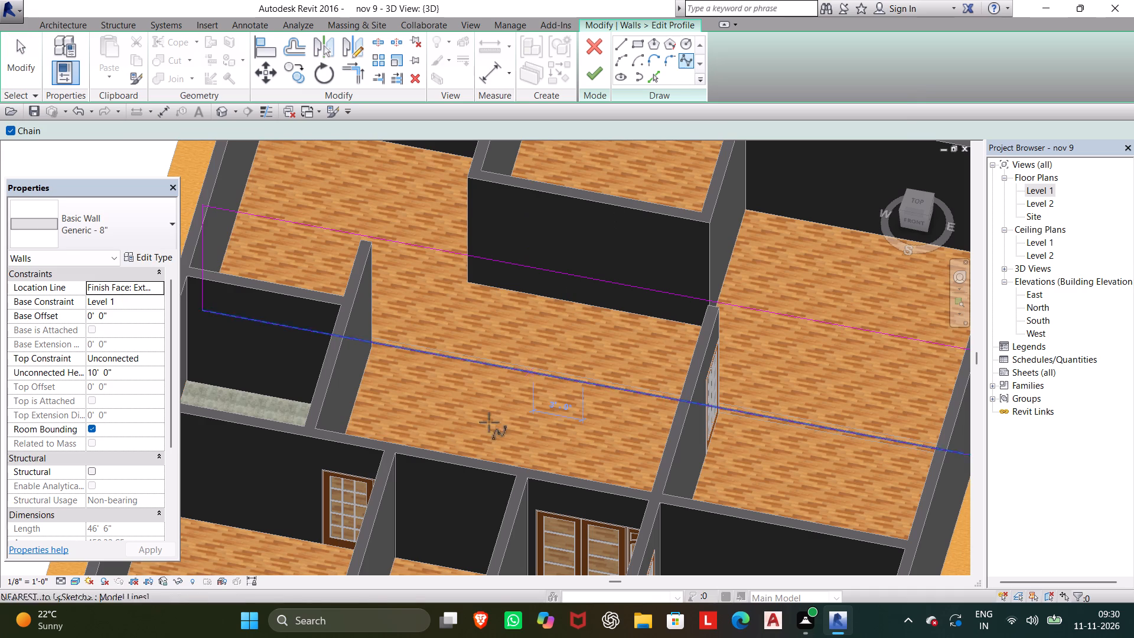
left_click(467, 256)
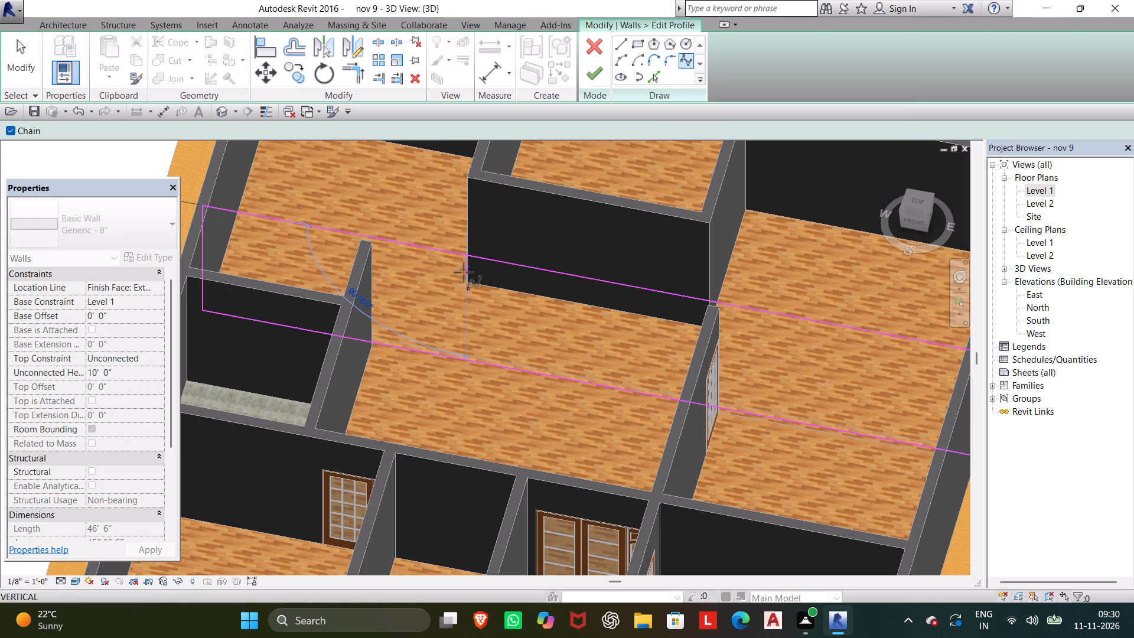
left_click(462, 279)
left_click(462, 298)
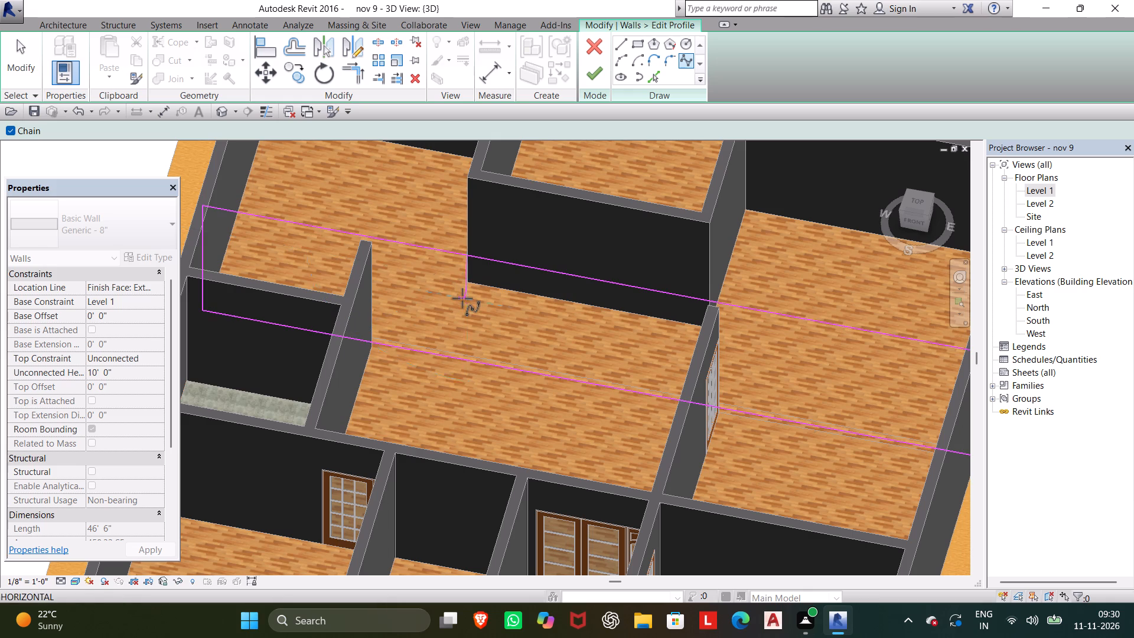
left_click(466, 324)
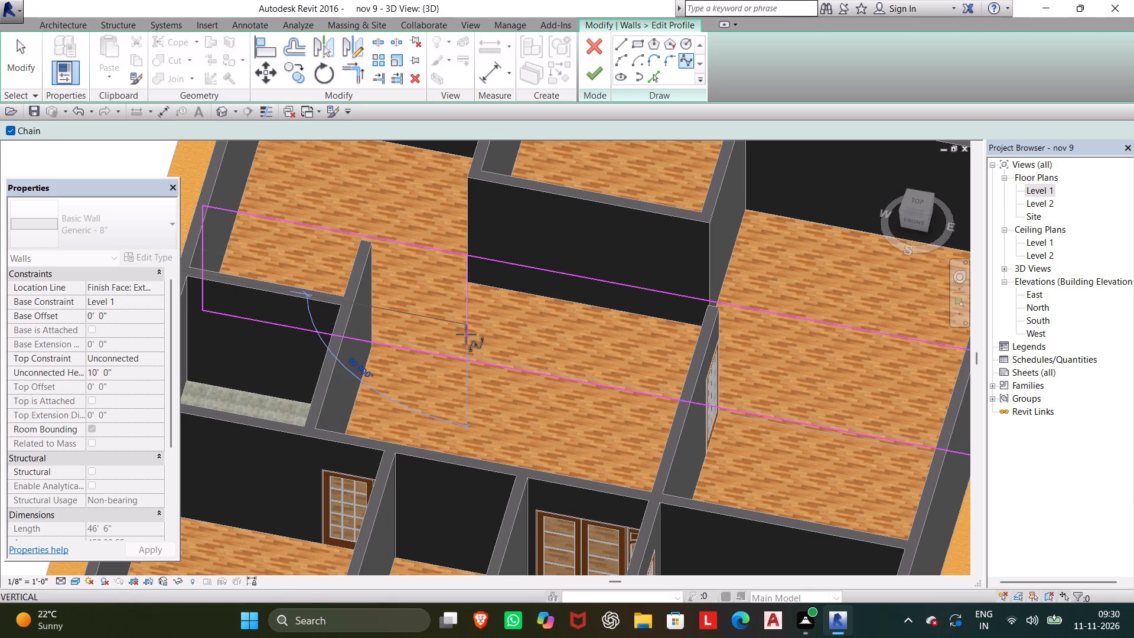
left_click(465, 347)
left_click(464, 359)
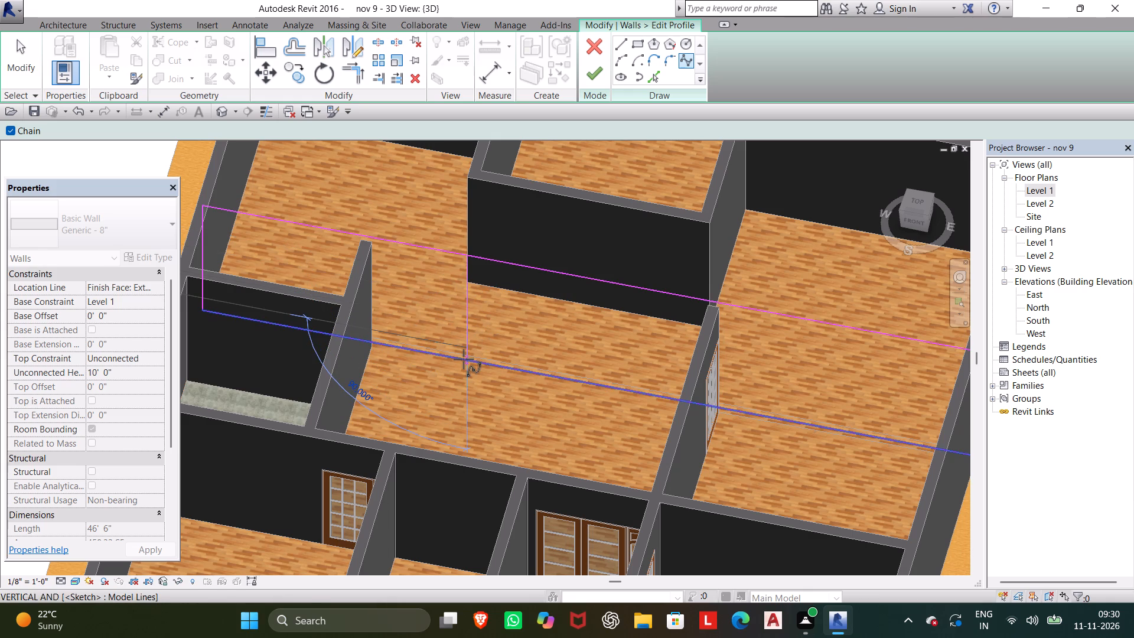
Sketch splines for the opening's other side down to the wall base and its head just below the wall's top edge.
left_click(673, 299)
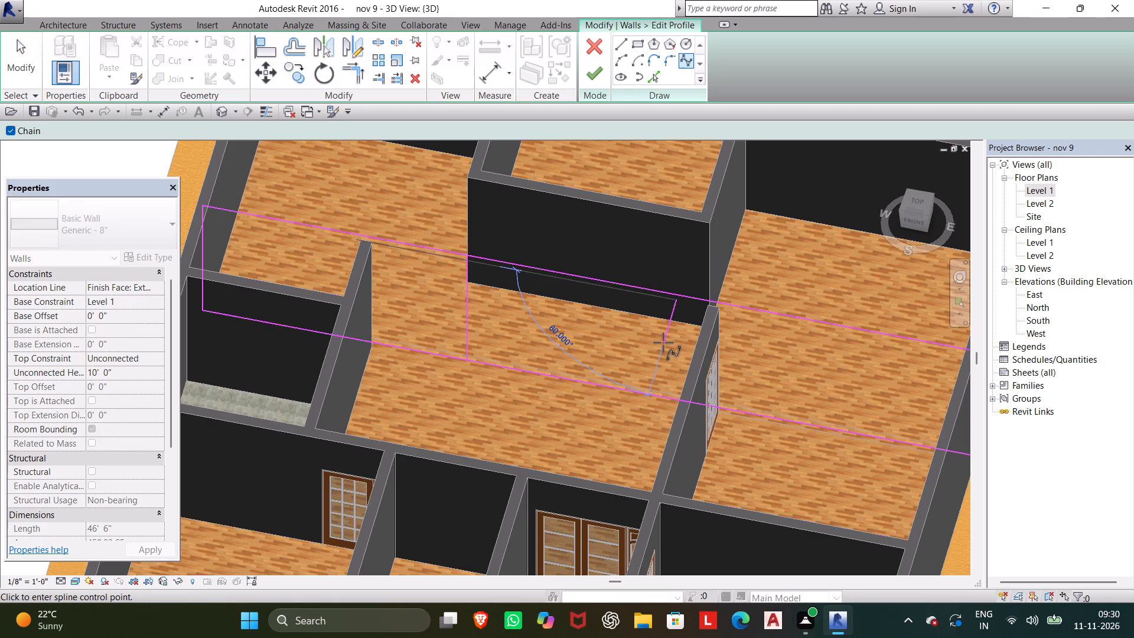
scroll(674, 331, "up", 5)
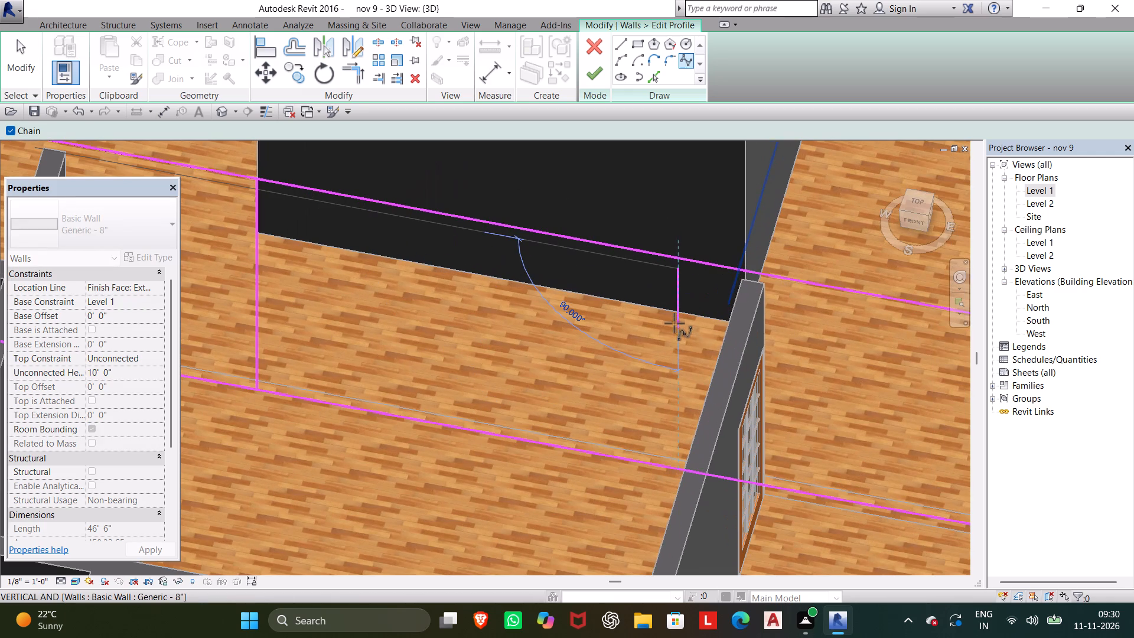
left_click(669, 366)
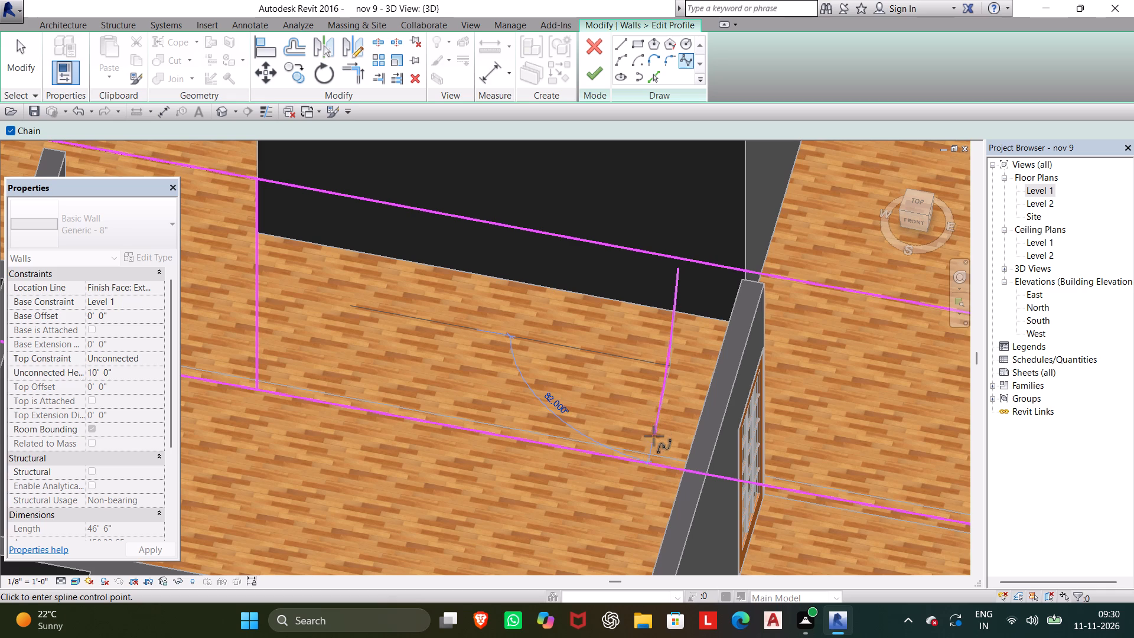
left_click(653, 446)
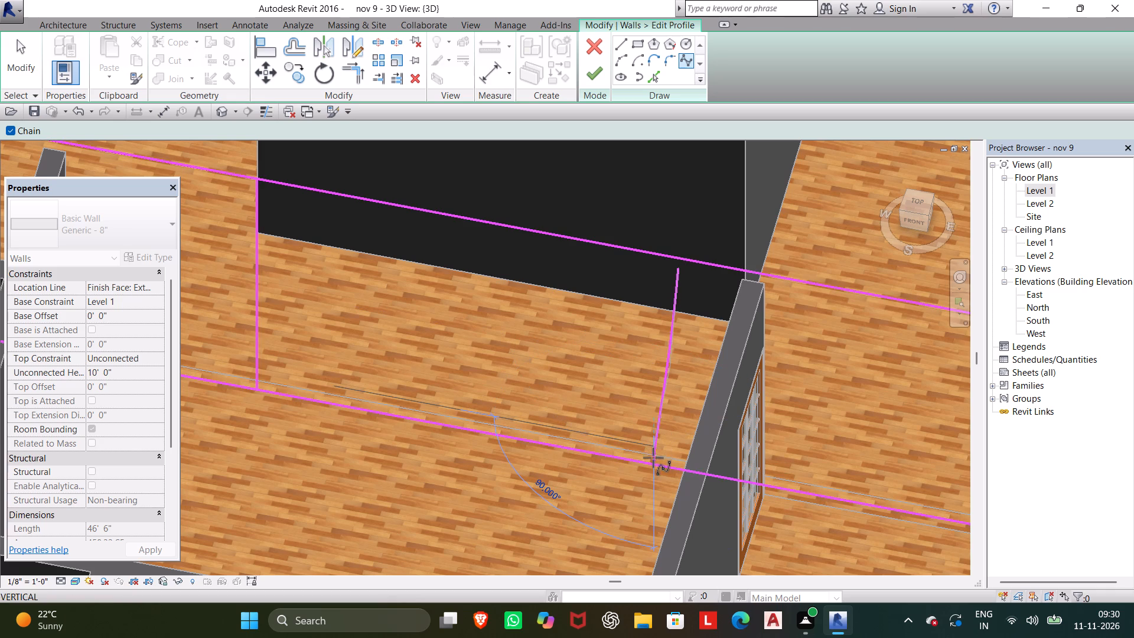
left_click(651, 462)
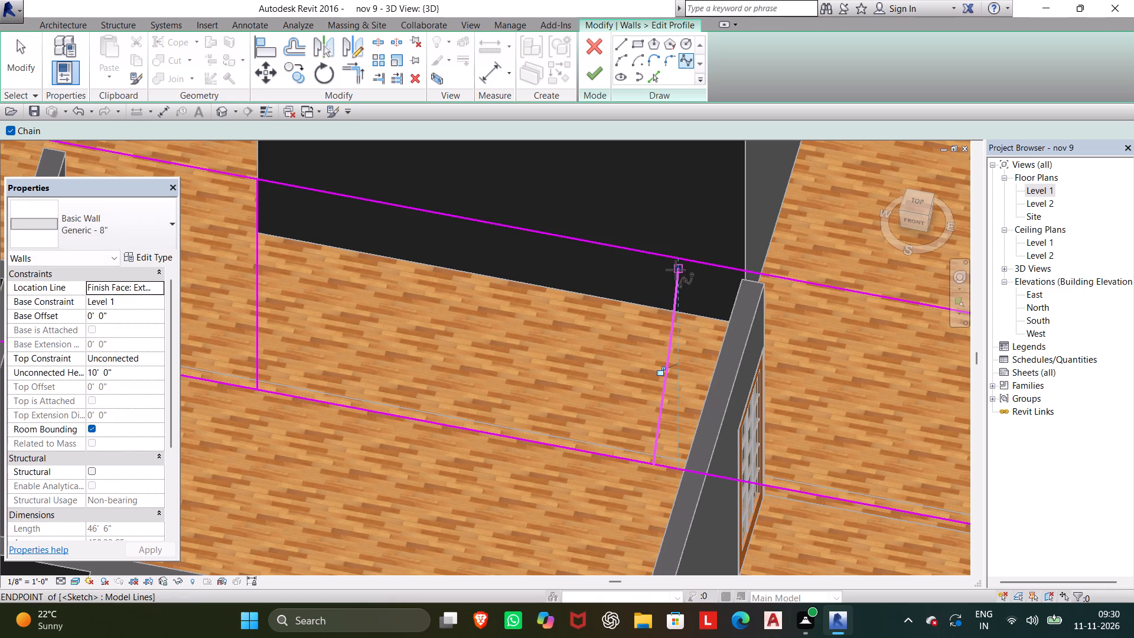
left_click(676, 268)
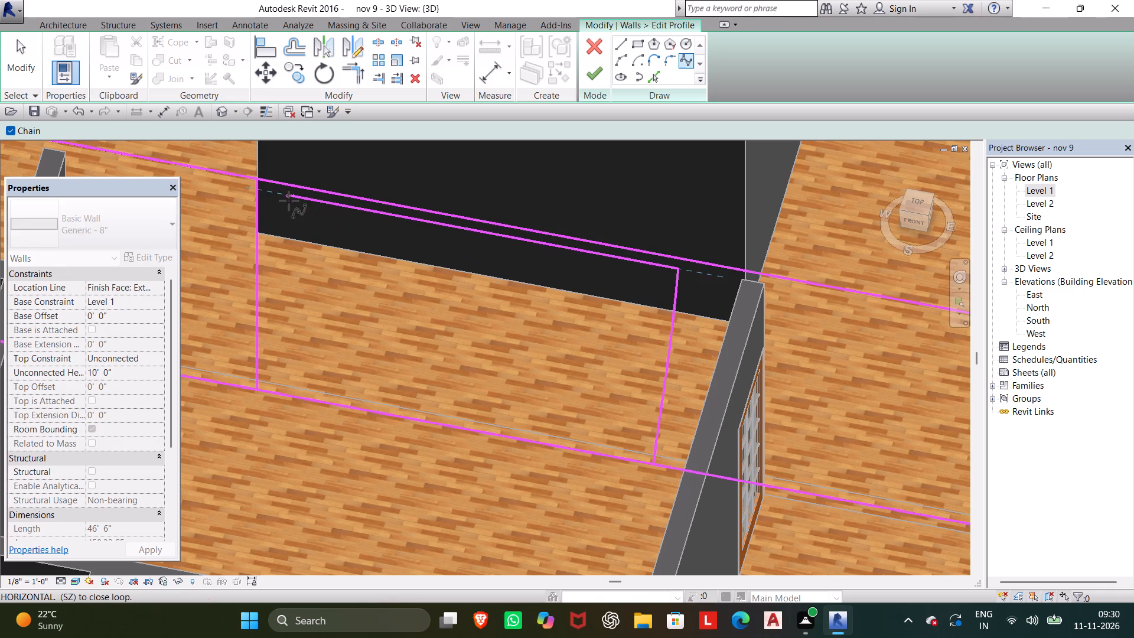
left_click(252, 182)
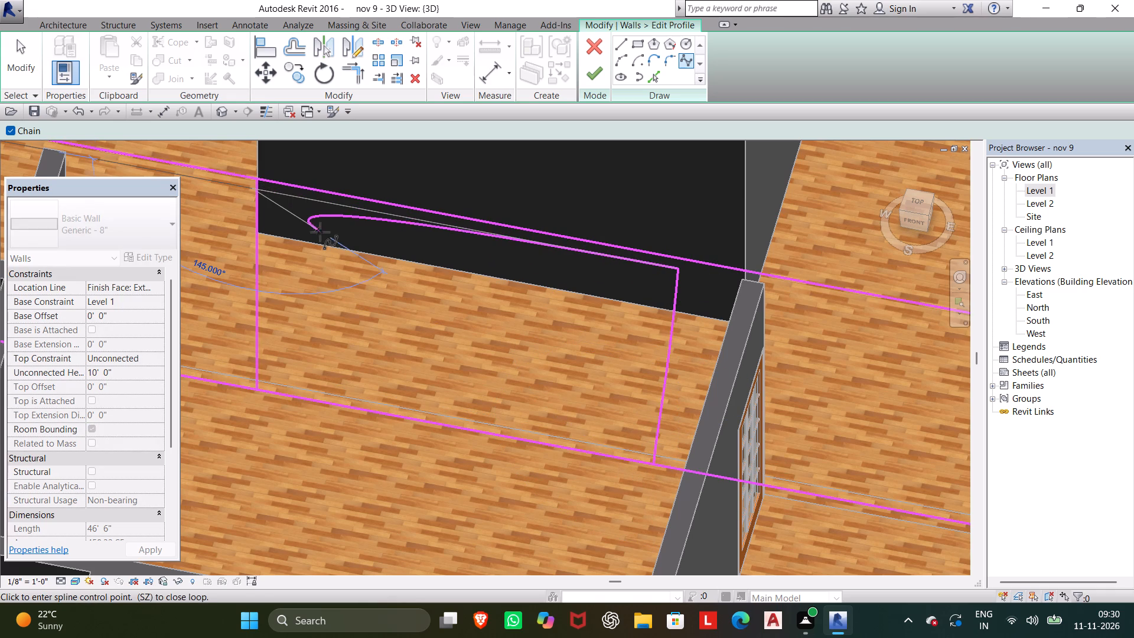
key("Escape")
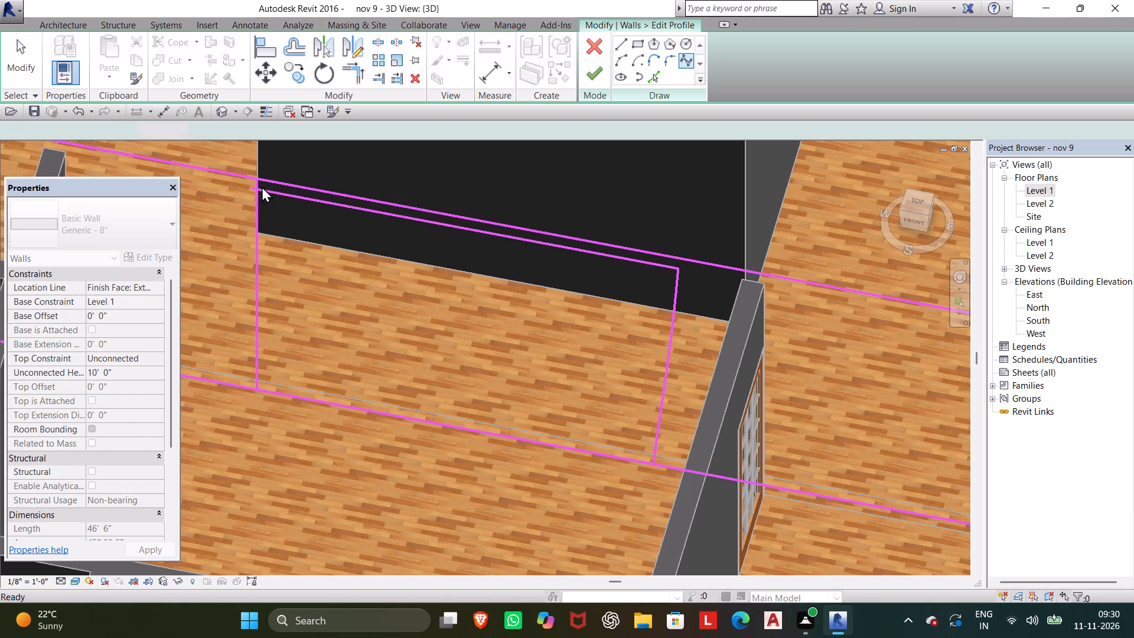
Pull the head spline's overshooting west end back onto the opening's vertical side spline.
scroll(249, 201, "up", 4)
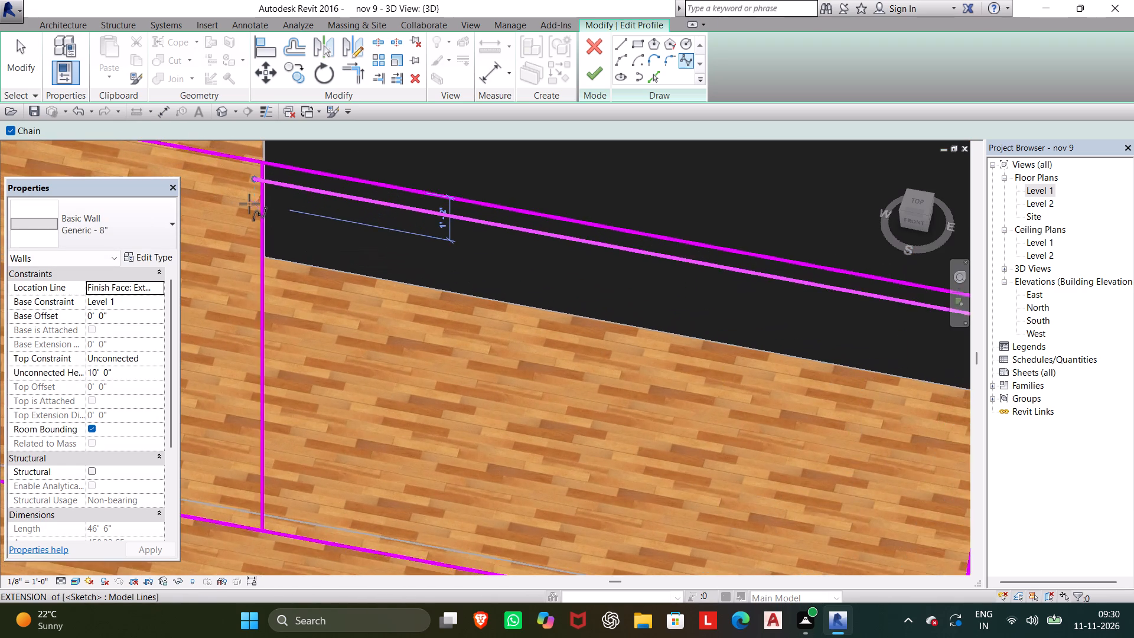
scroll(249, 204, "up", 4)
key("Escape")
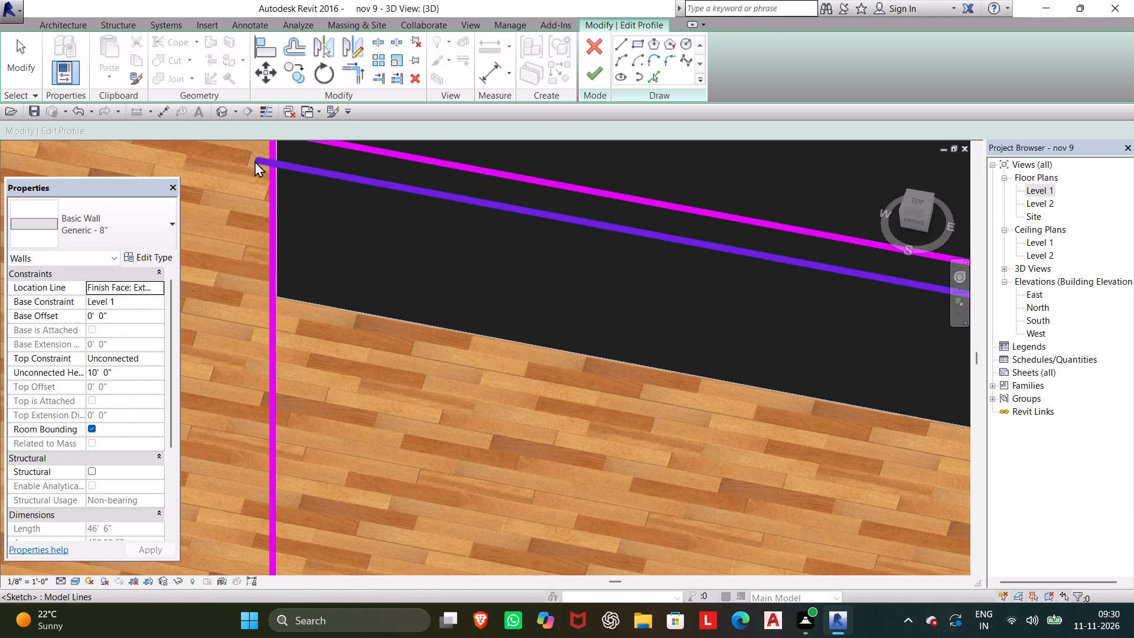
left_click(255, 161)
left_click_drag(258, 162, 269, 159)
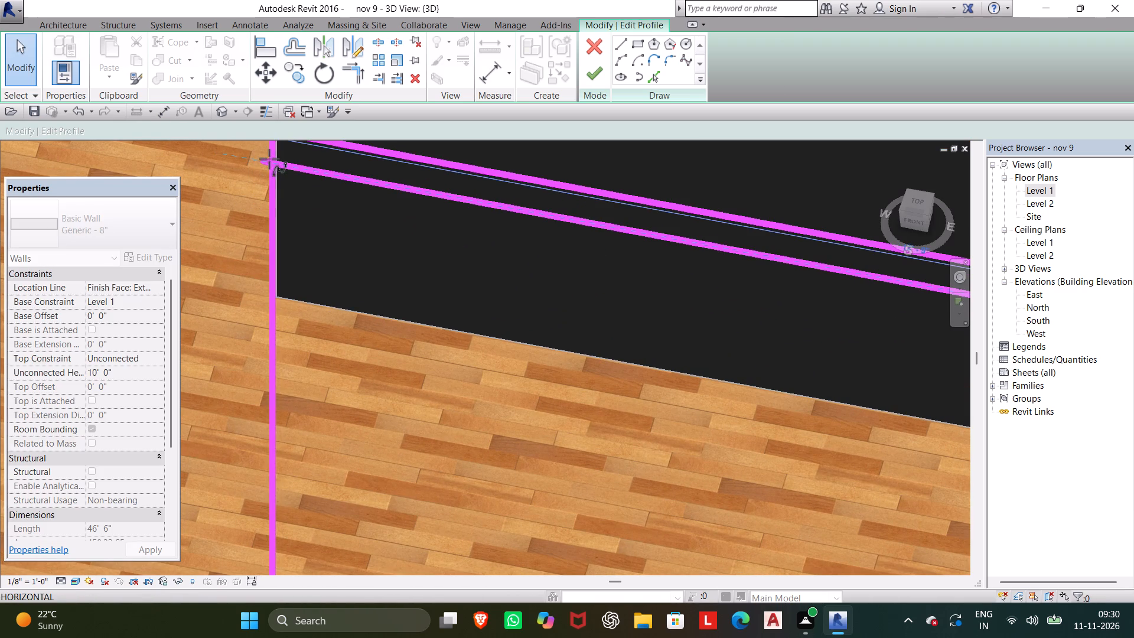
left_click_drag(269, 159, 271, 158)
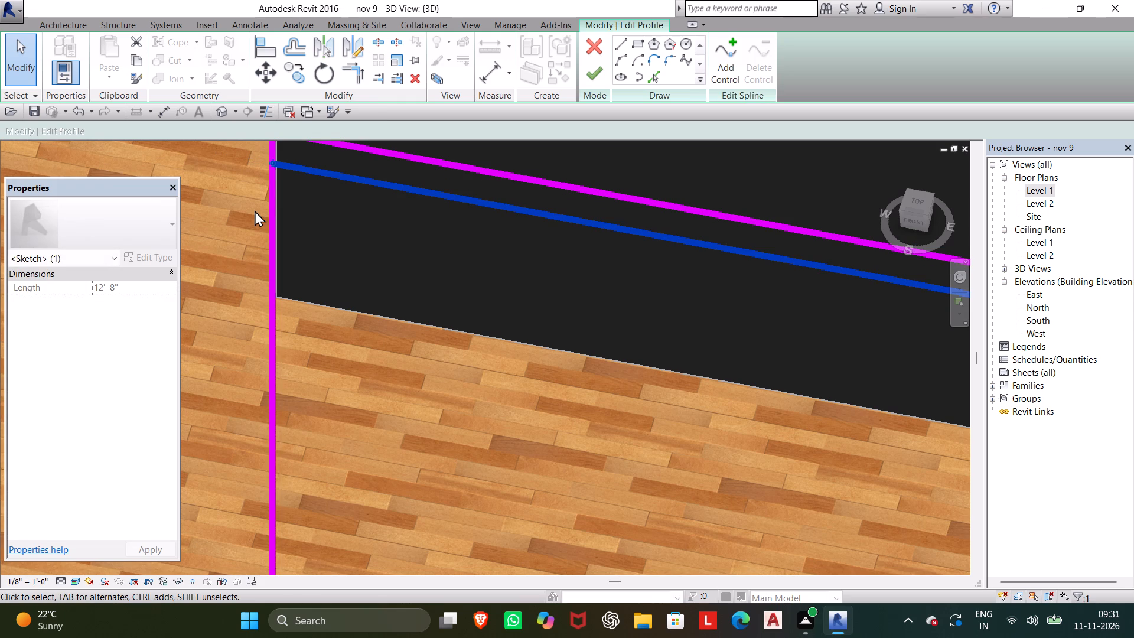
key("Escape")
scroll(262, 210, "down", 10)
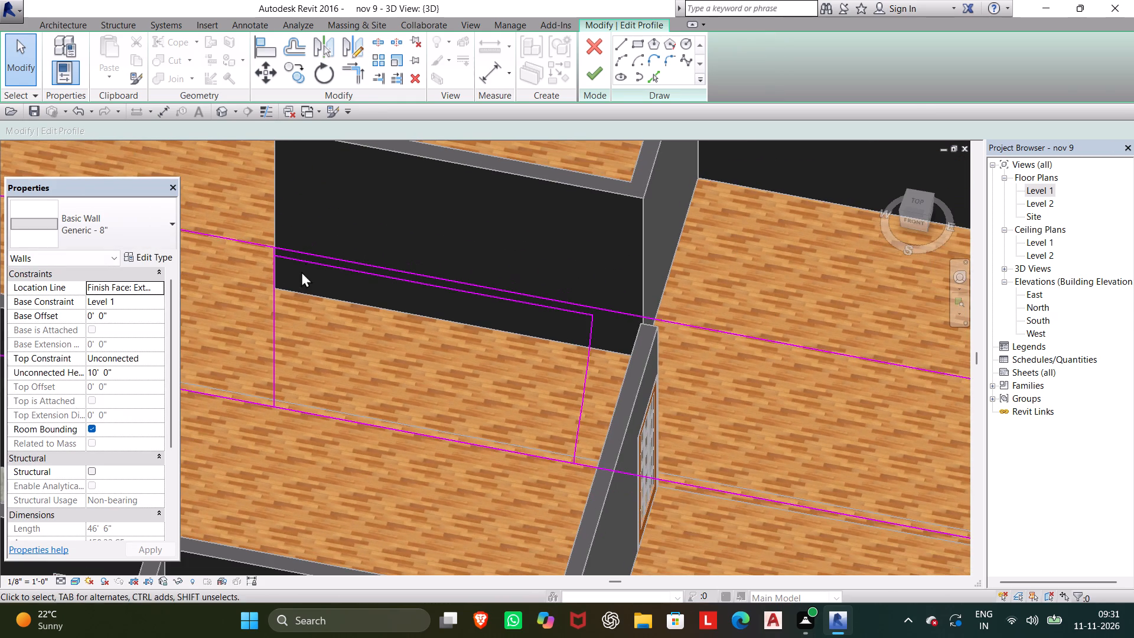
Delete the opening's head spline and both side splines from the wall profile sketch.
left_click(480, 294)
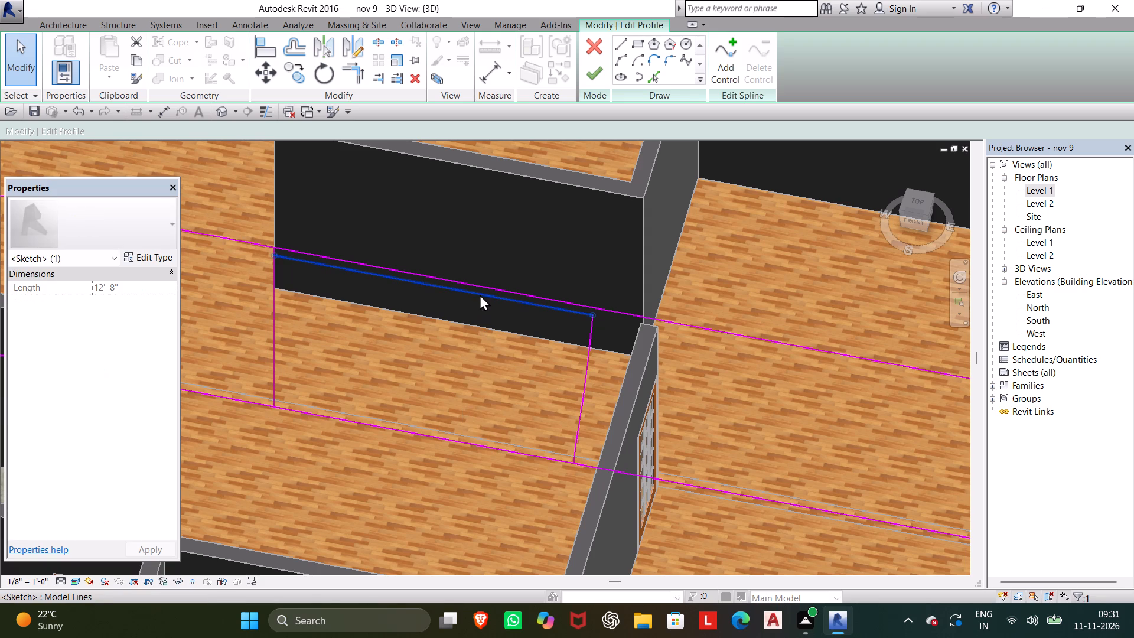
key("Delete")
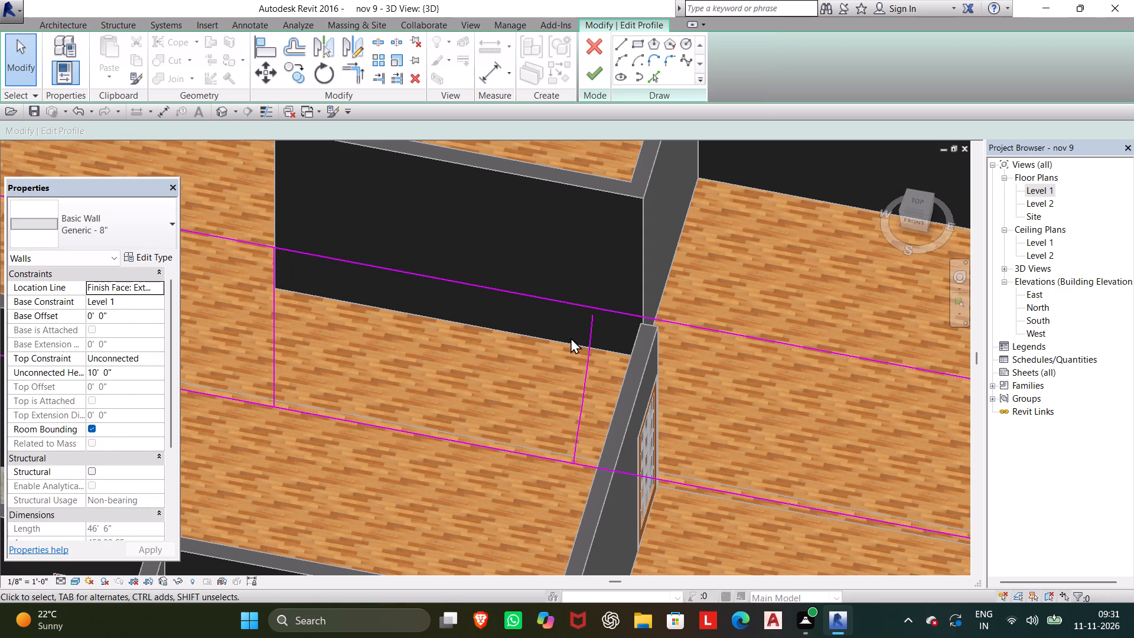
left_click(592, 340)
scroll(596, 359, "up", 5)
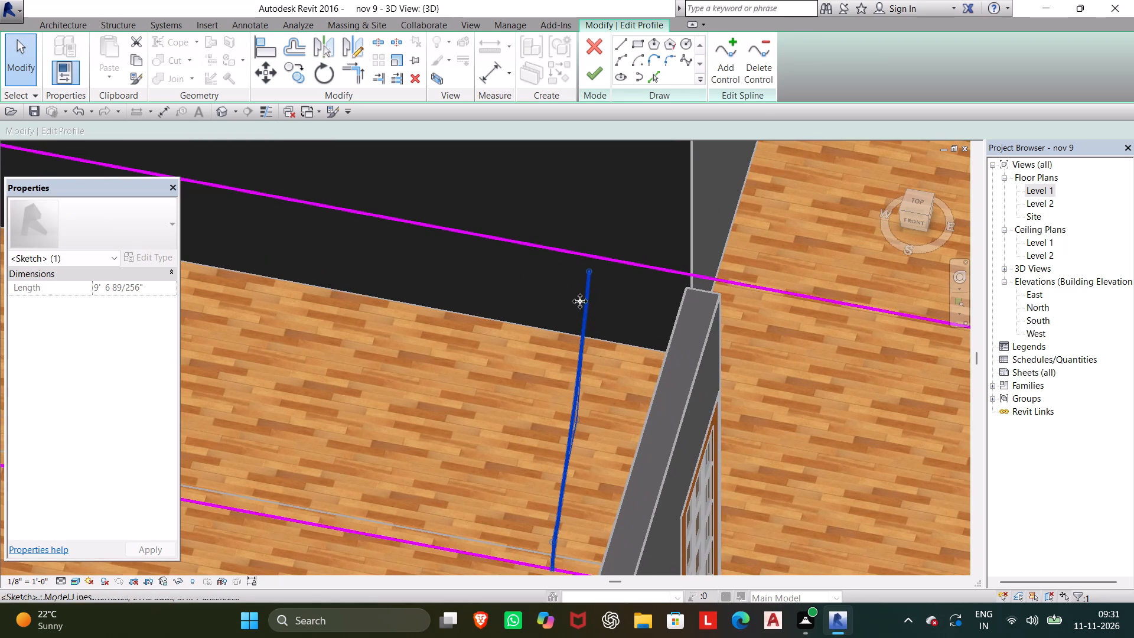
left_click_drag(586, 266, 583, 266)
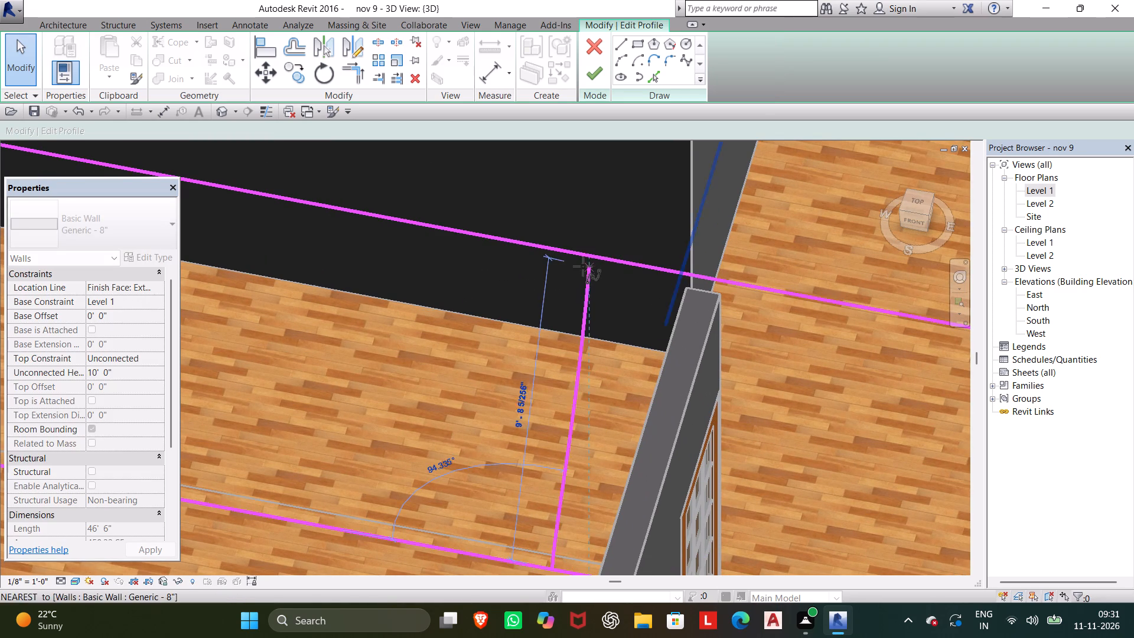
left_click_drag(583, 266, 338, 258)
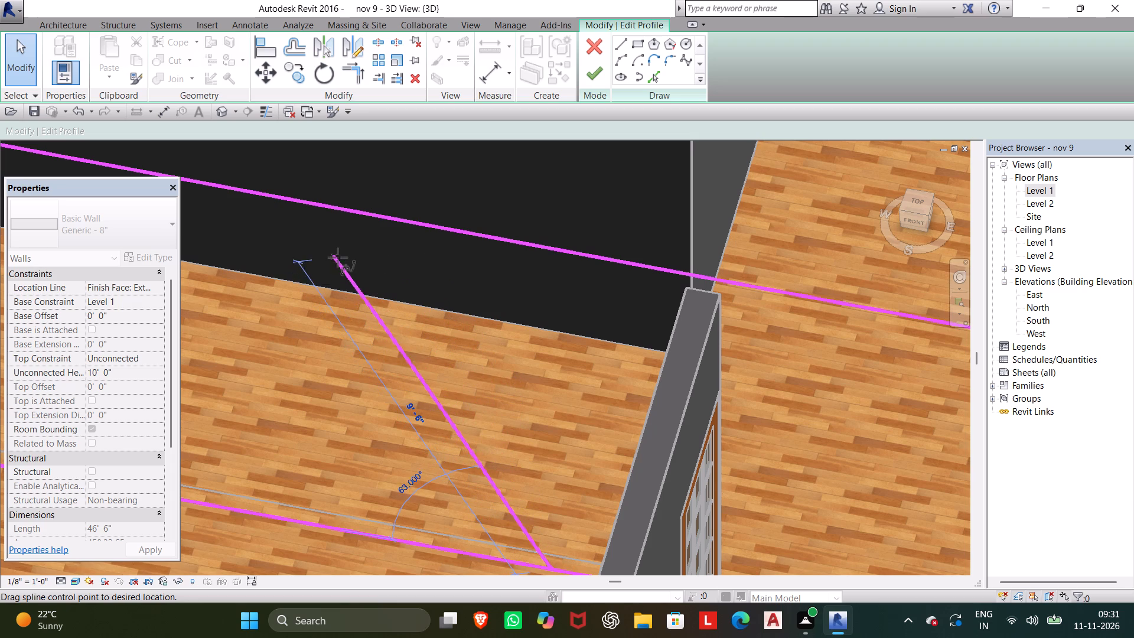
left_click_drag(338, 258, 523, 343)
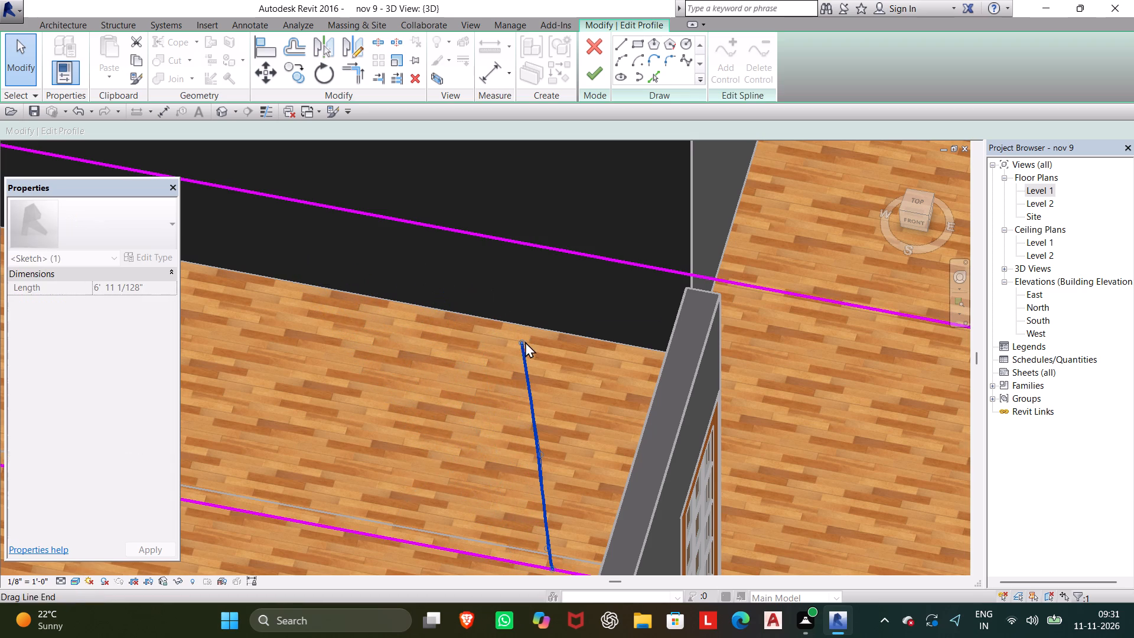
key("Delete")
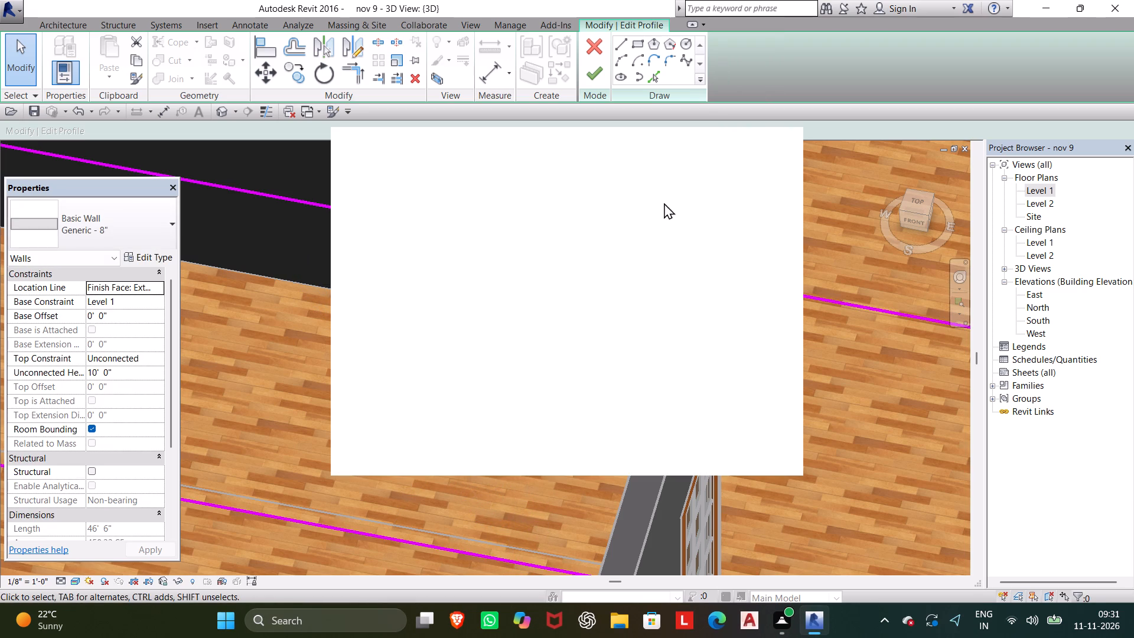
scroll(297, 372, "down", 6)
middle_click_drag(286, 370, 347, 350)
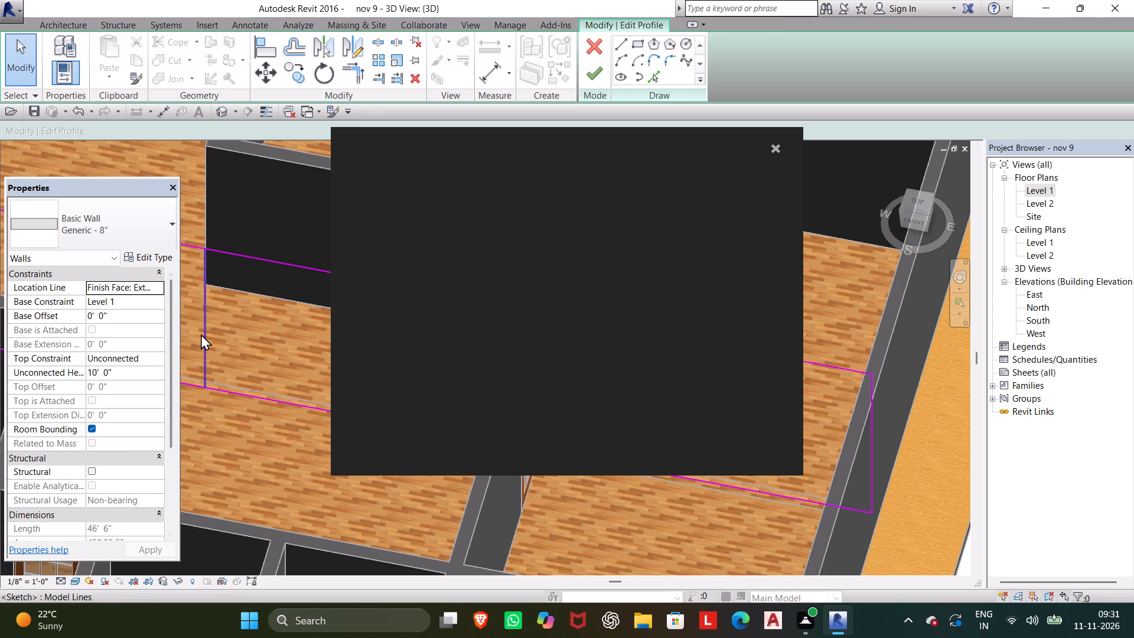
left_click(201, 334)
key("Delete")
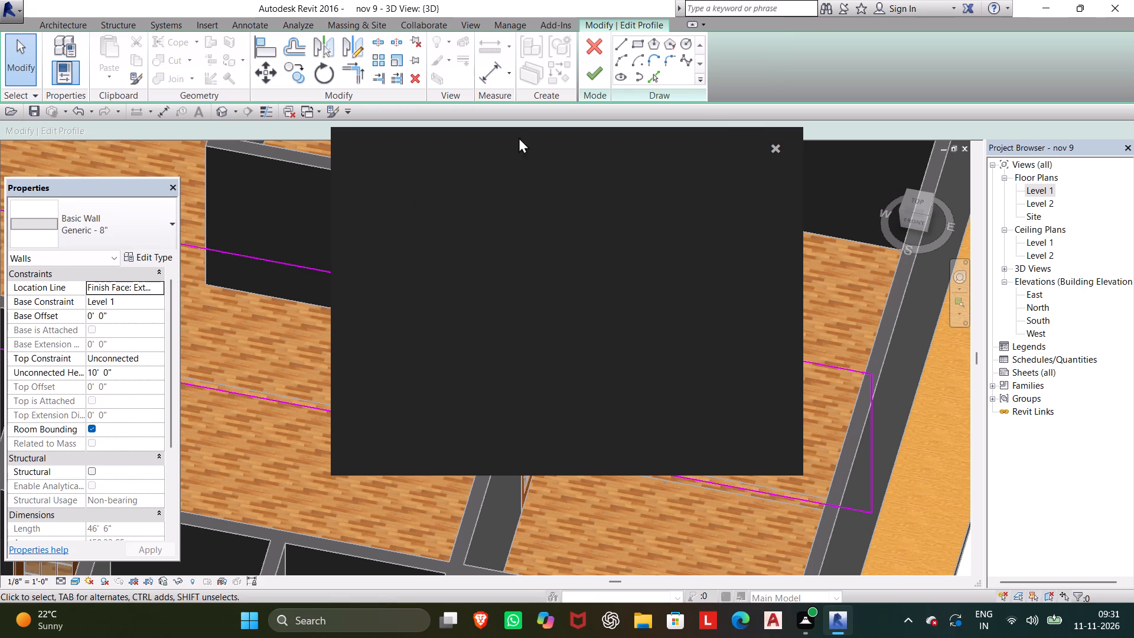
left_click(777, 151)
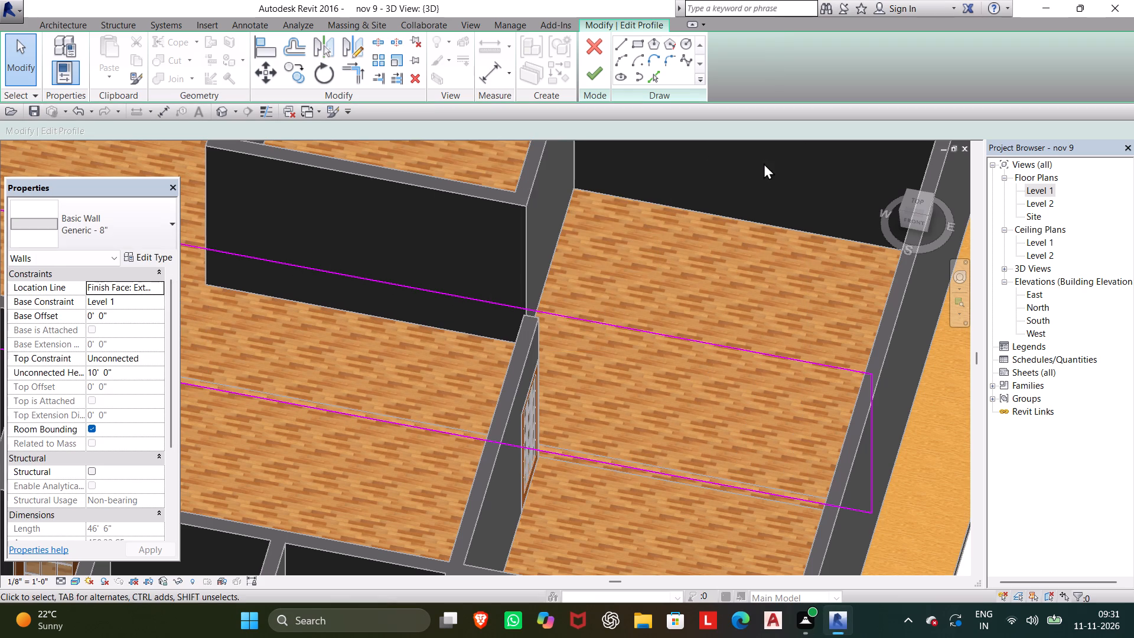
Sketch a line 7' up from the wall base mid-hall, a 5' head line westward, and a vertical line down to the base.
scroll(441, 417, "down", 2)
middle_click_drag(441, 417, 625, 379)
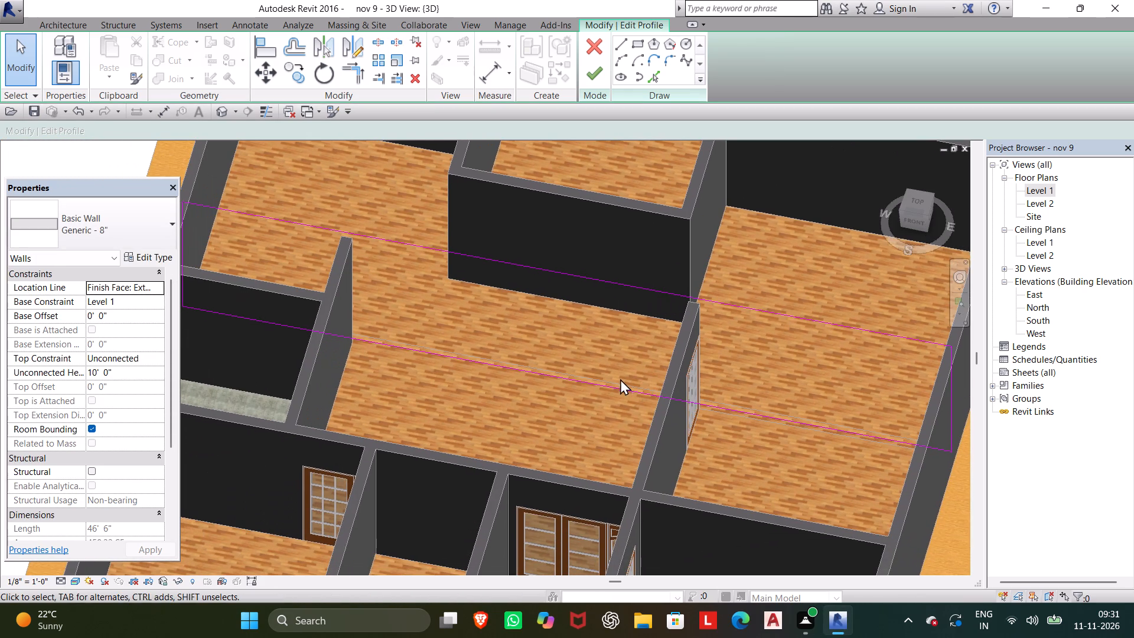
left_click(625, 45)
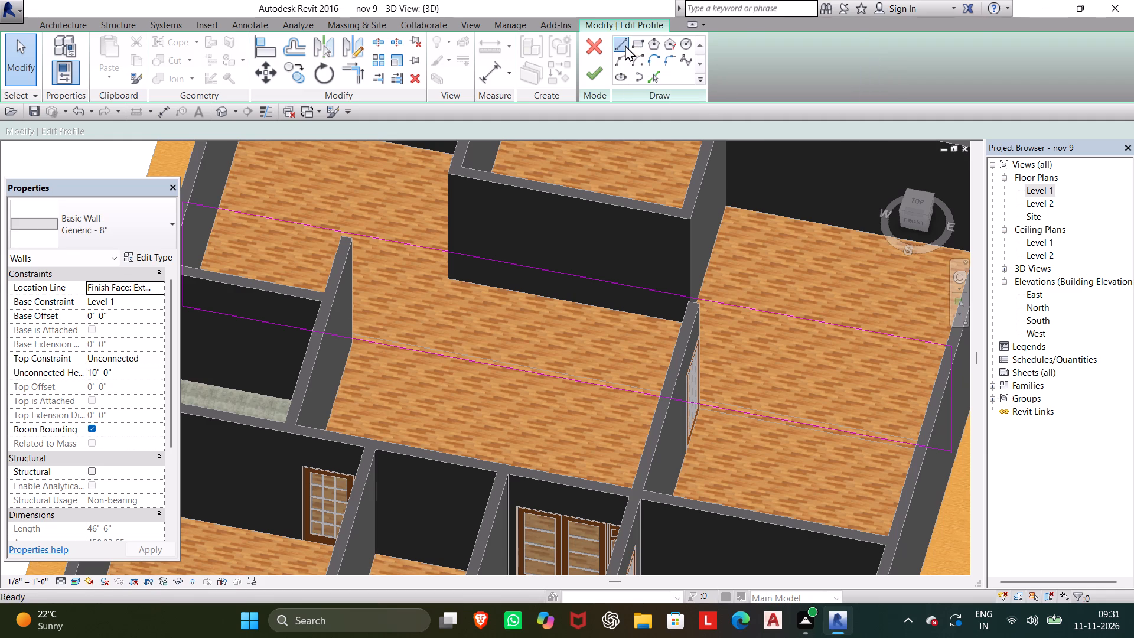
left_click(513, 370)
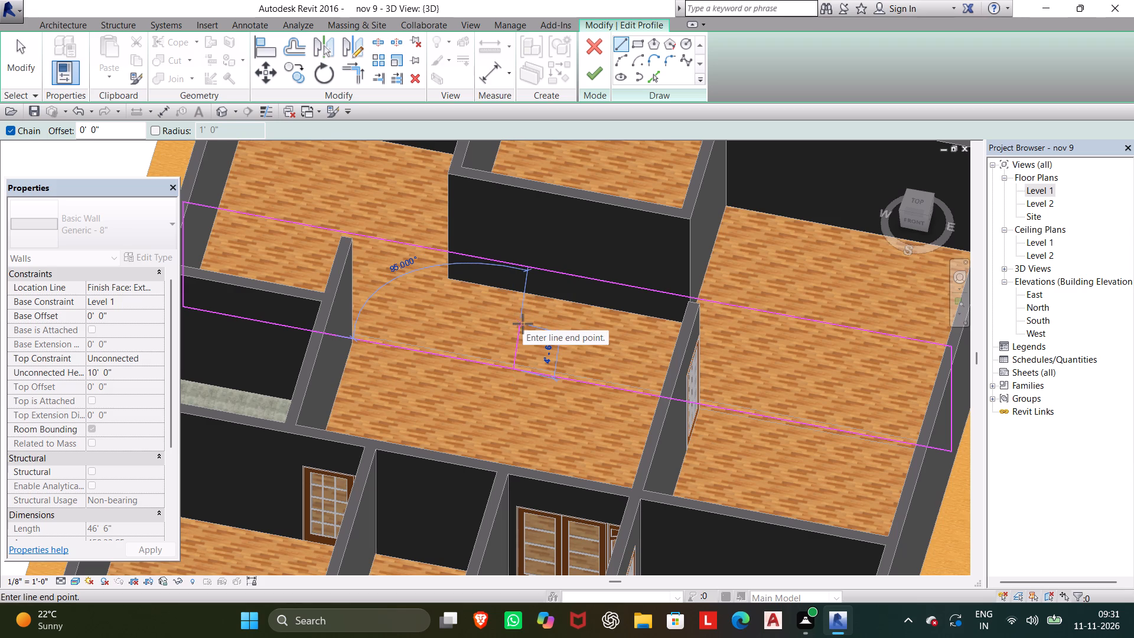
scroll(523, 319, "up", 6)
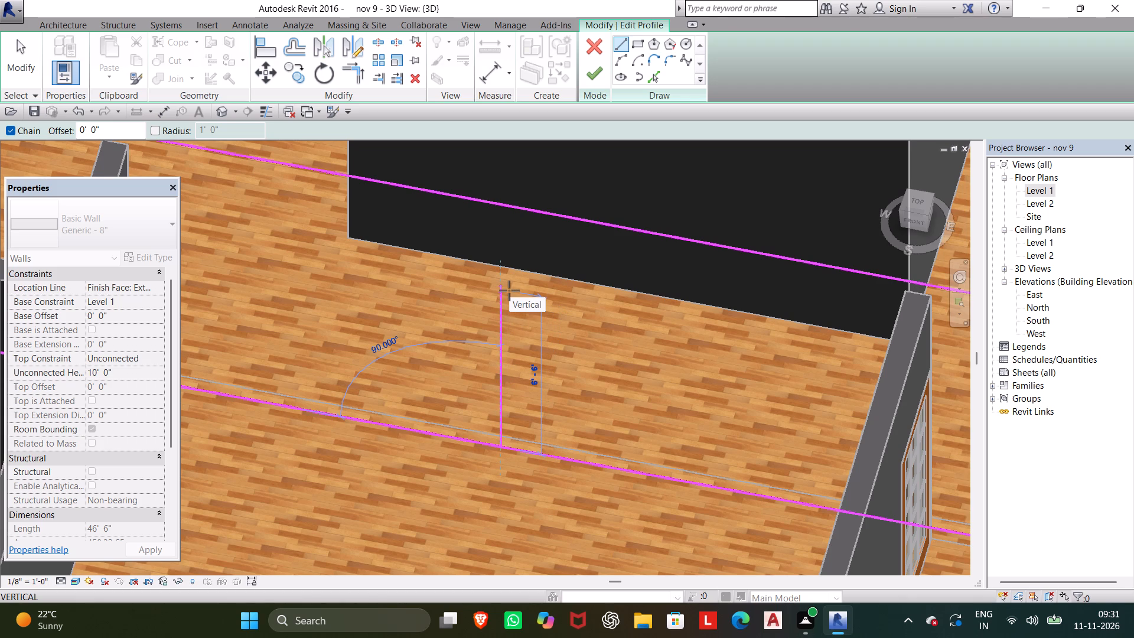
key("7")
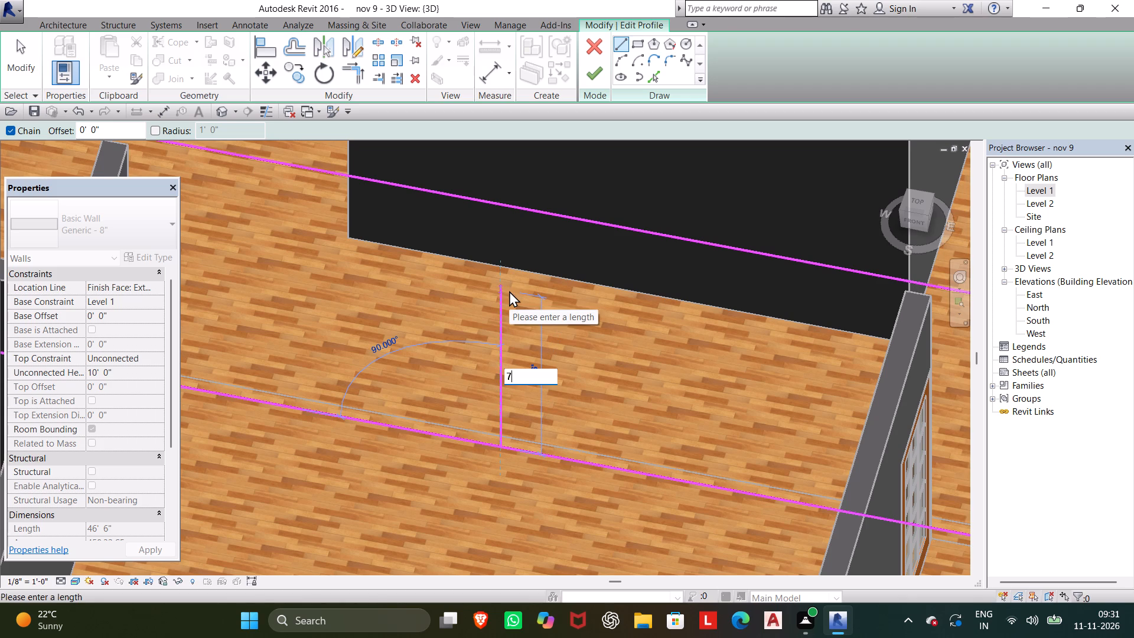
key("apostrophe")
key("Return")
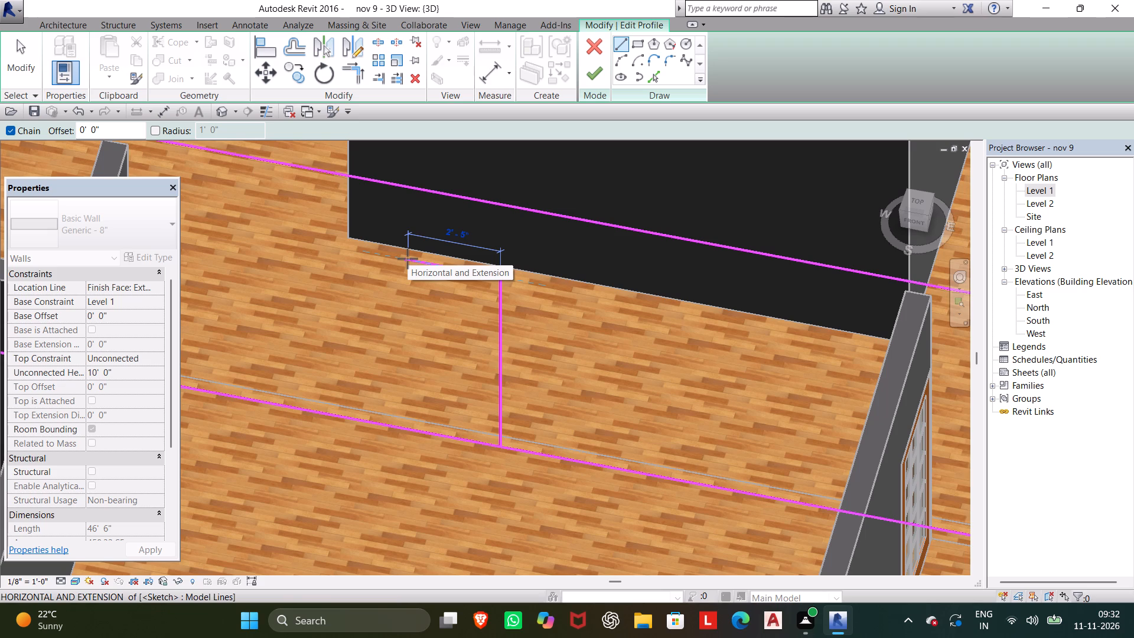
type("5'")
key("Return")
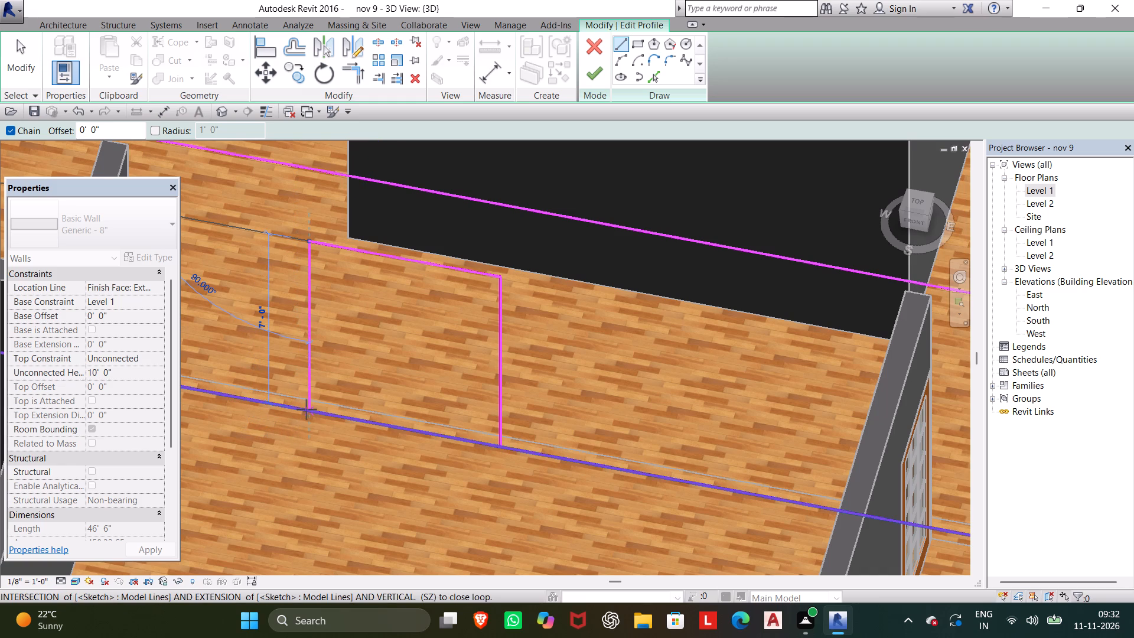
left_click(307, 409)
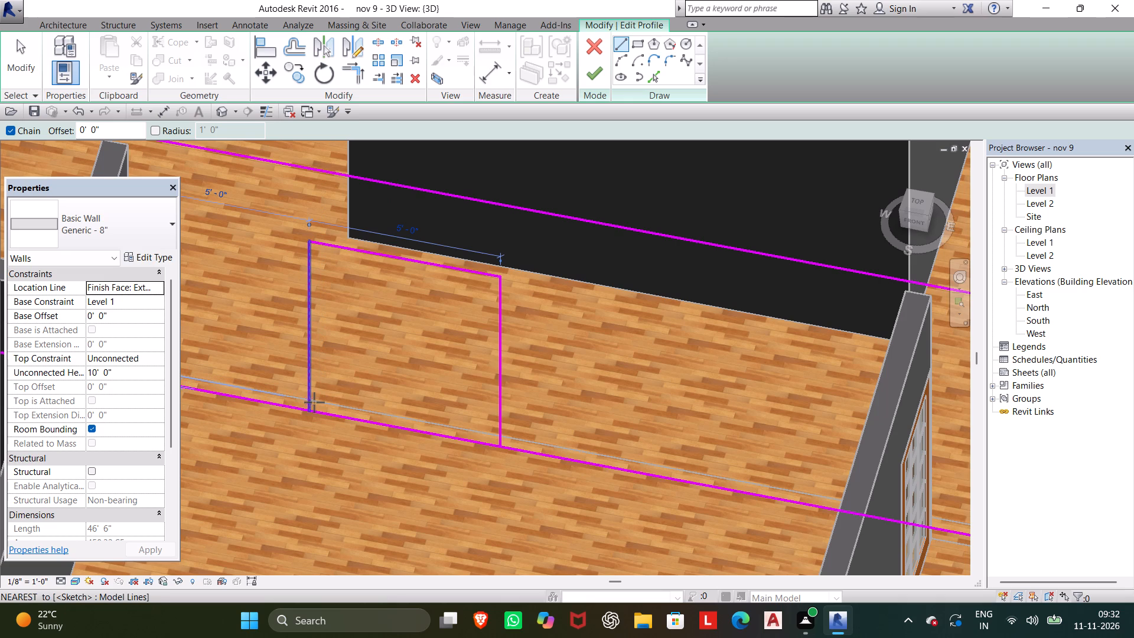
key("Escape")
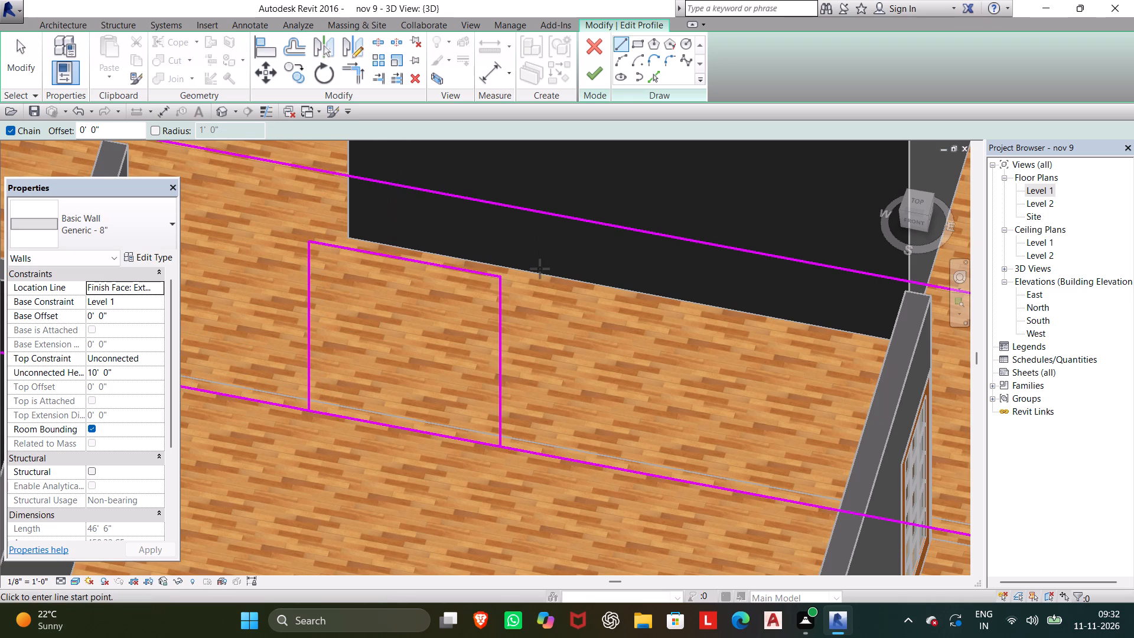
Extend the opening's head 5' eastward from the middle line's top and close it with a vertical line down to the base.
left_click(501, 278)
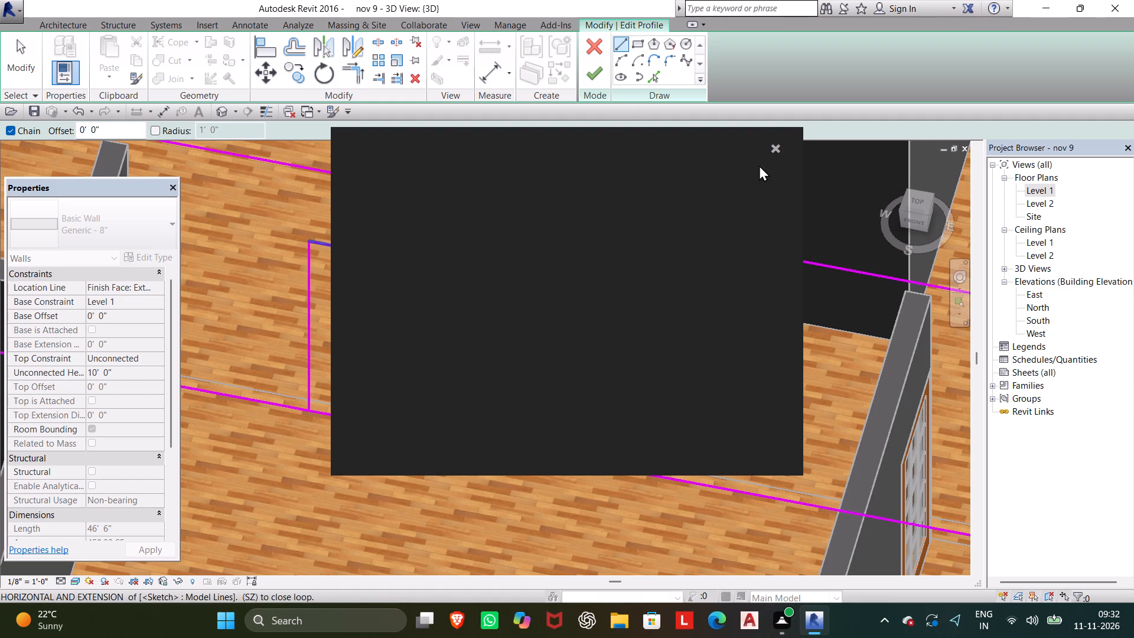
left_click(780, 144)
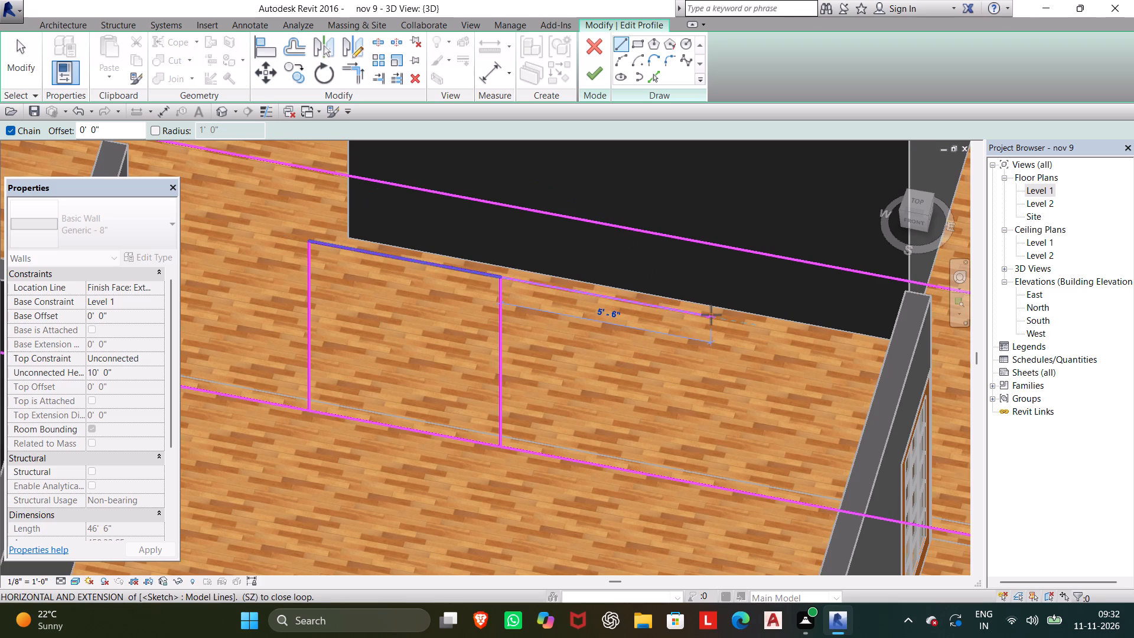
type("5'")
key("Return")
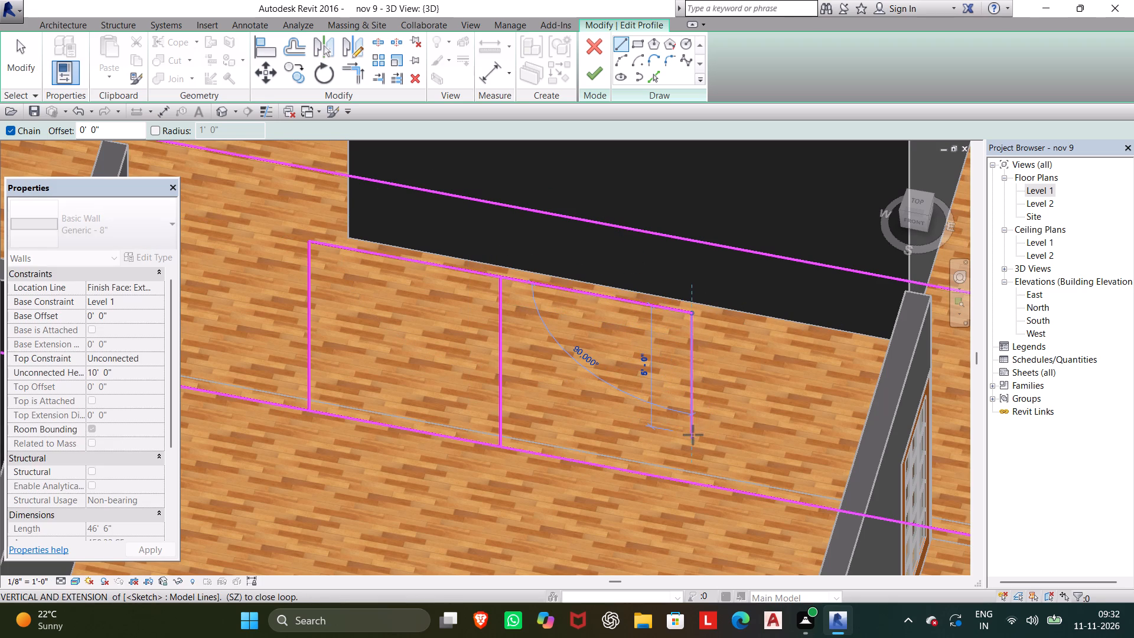
left_click(689, 480)
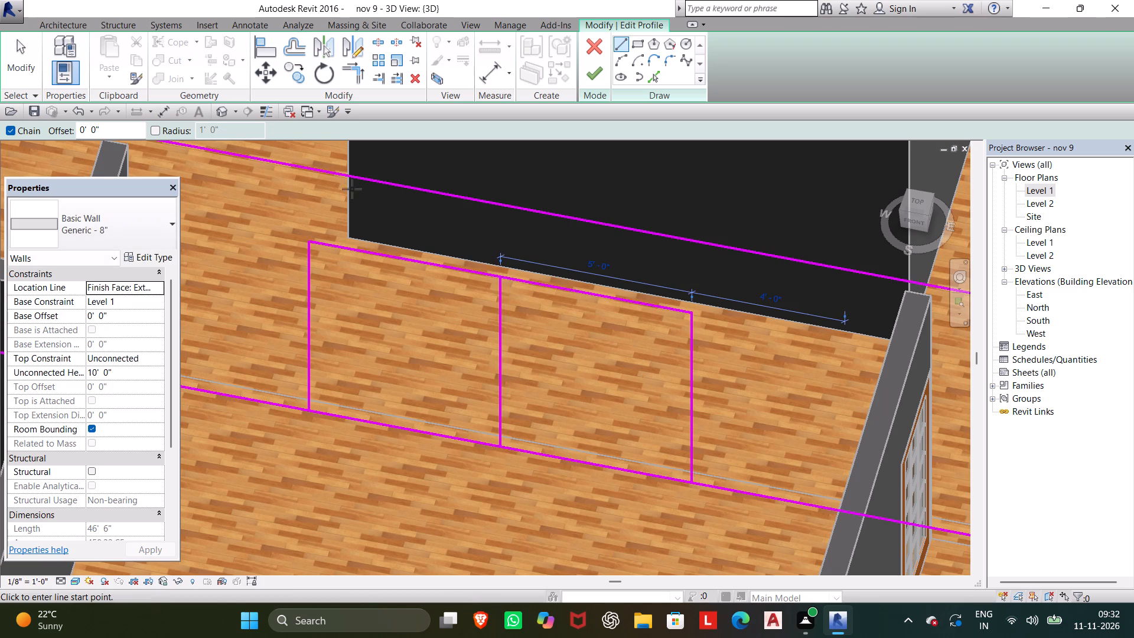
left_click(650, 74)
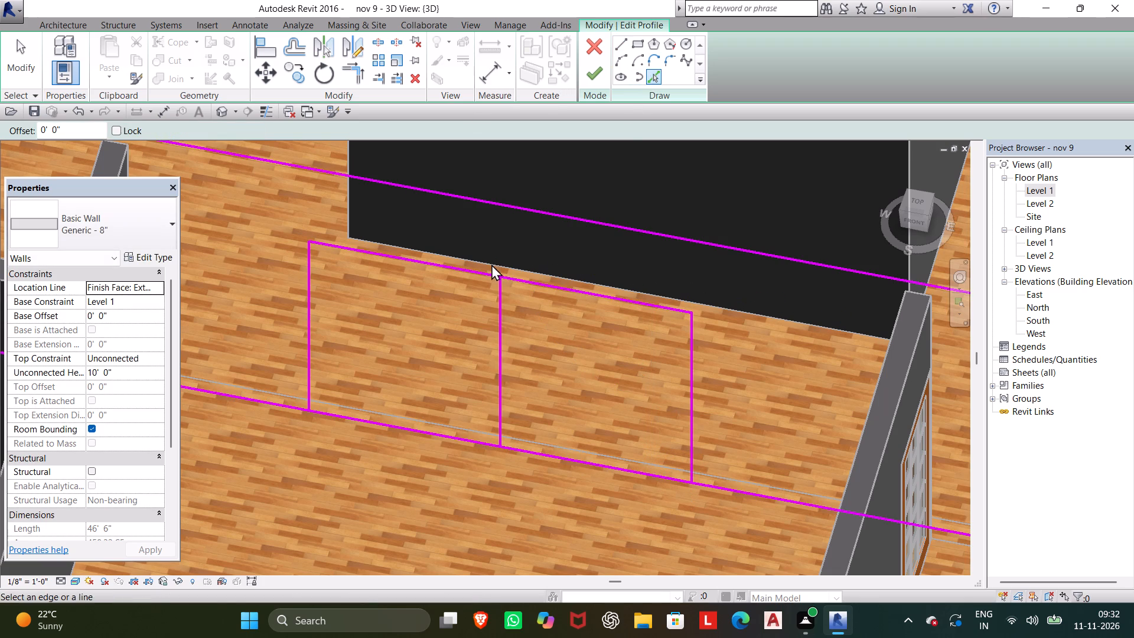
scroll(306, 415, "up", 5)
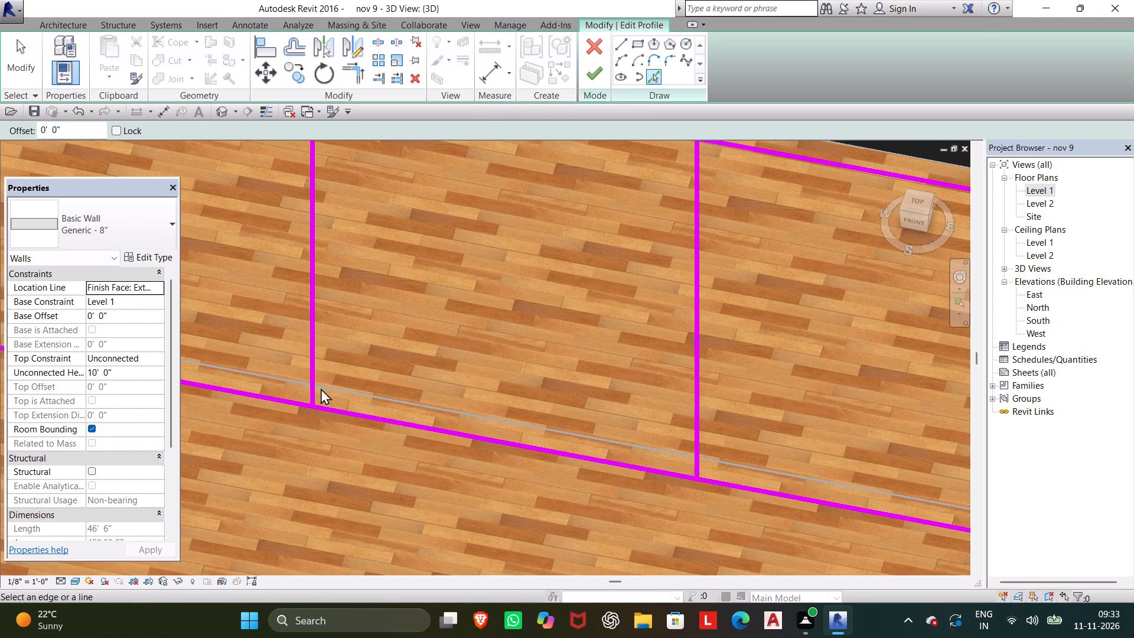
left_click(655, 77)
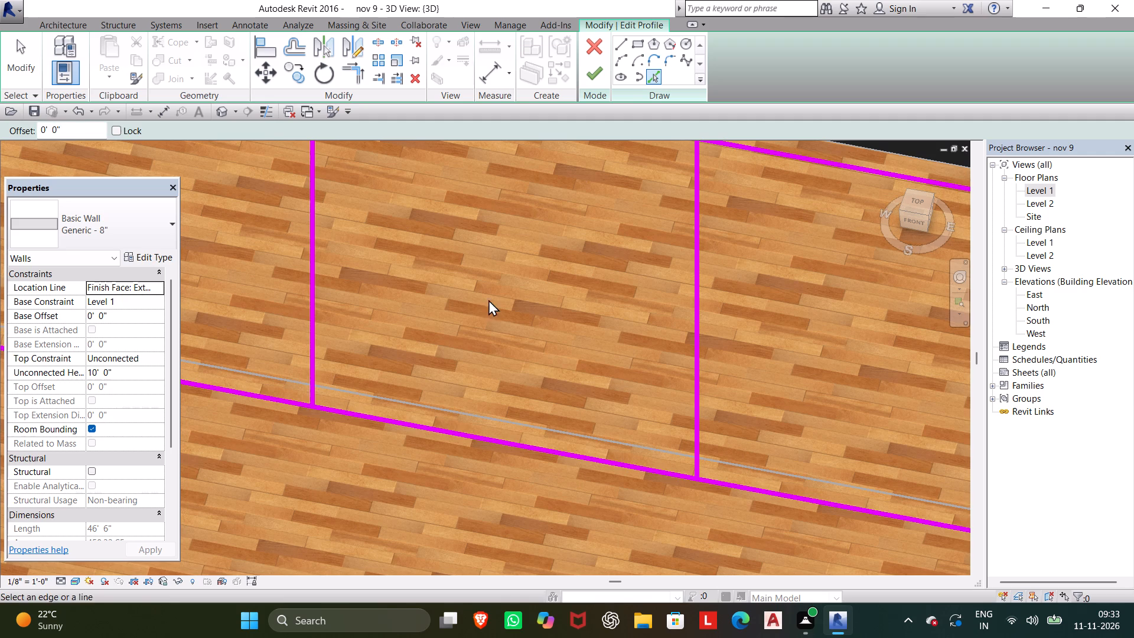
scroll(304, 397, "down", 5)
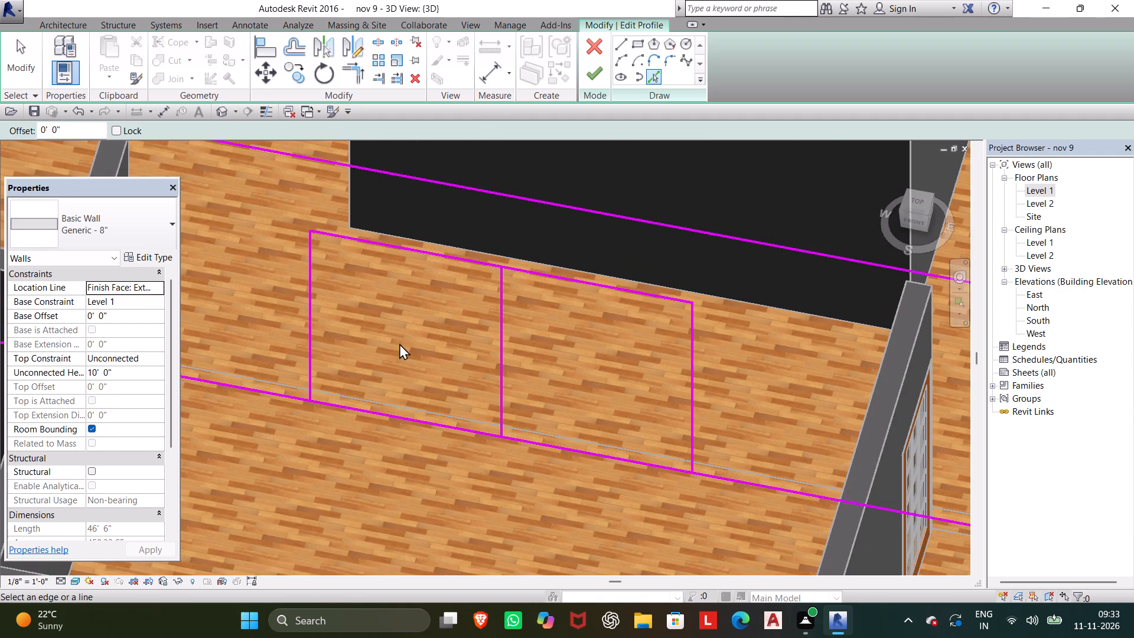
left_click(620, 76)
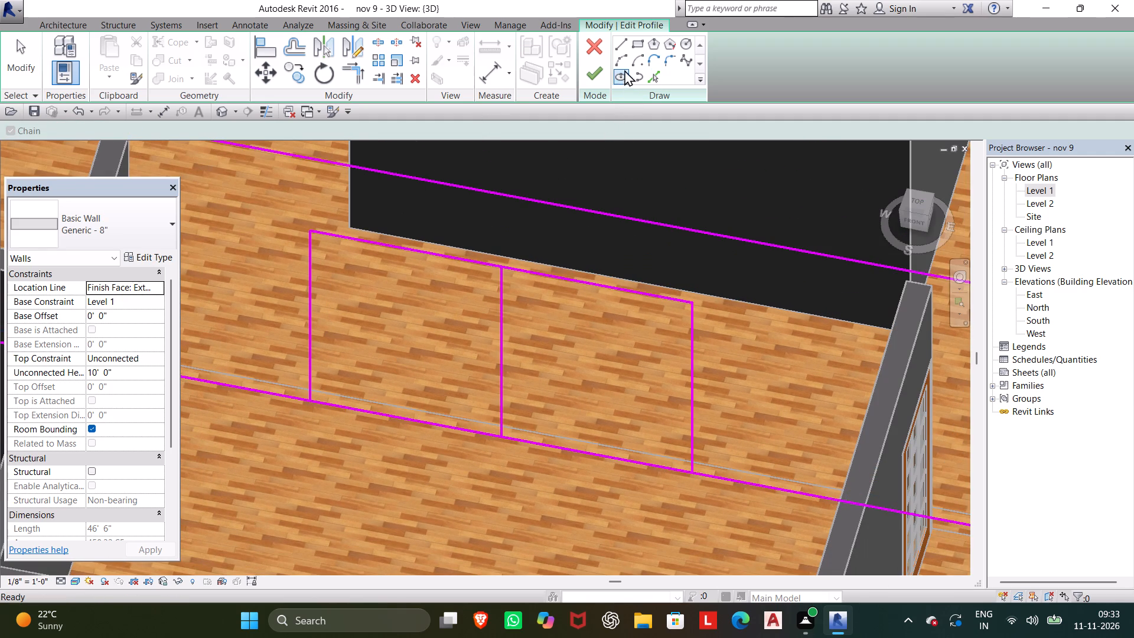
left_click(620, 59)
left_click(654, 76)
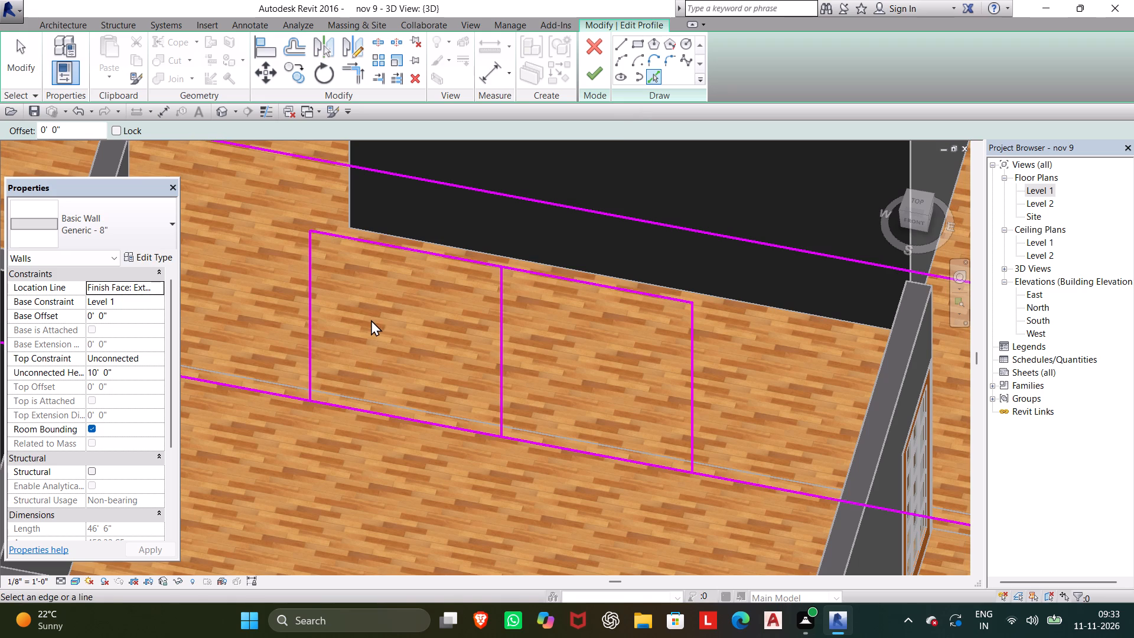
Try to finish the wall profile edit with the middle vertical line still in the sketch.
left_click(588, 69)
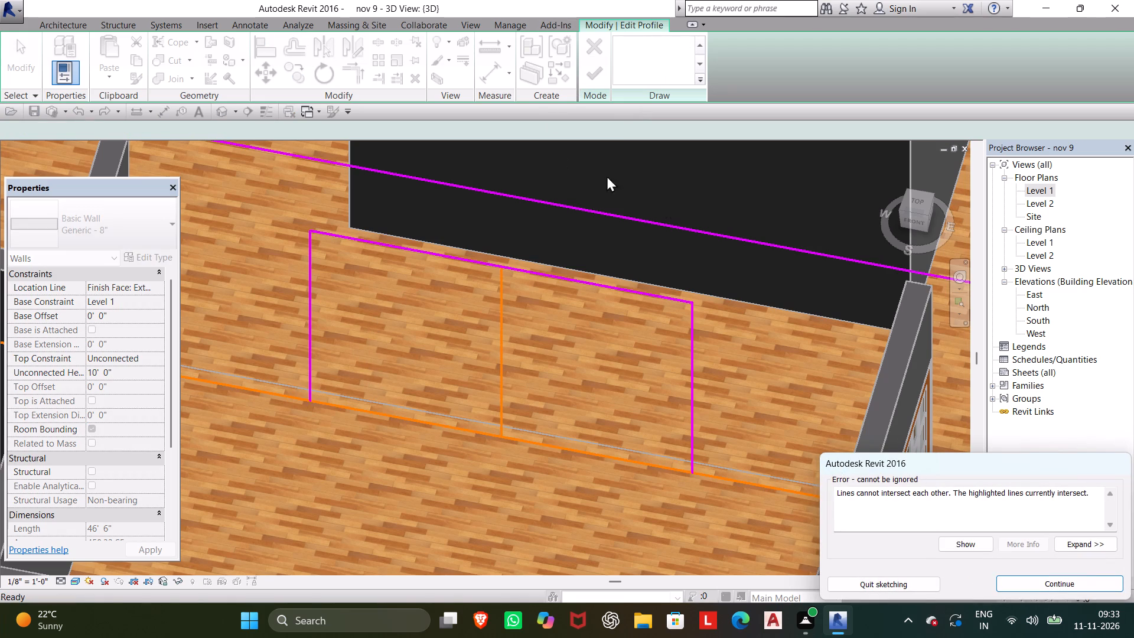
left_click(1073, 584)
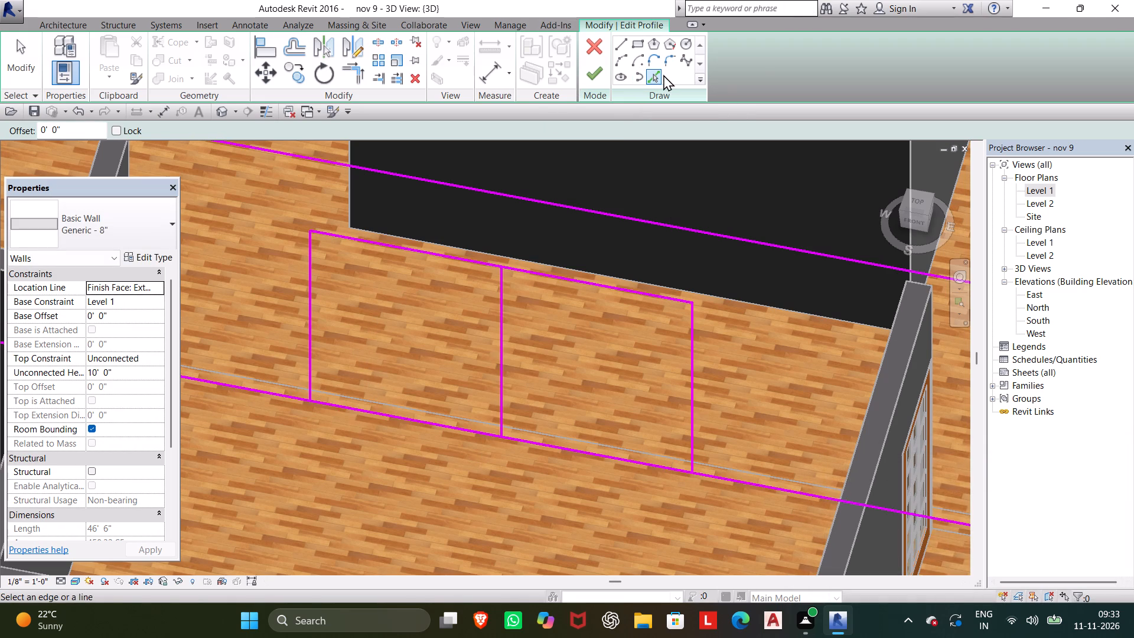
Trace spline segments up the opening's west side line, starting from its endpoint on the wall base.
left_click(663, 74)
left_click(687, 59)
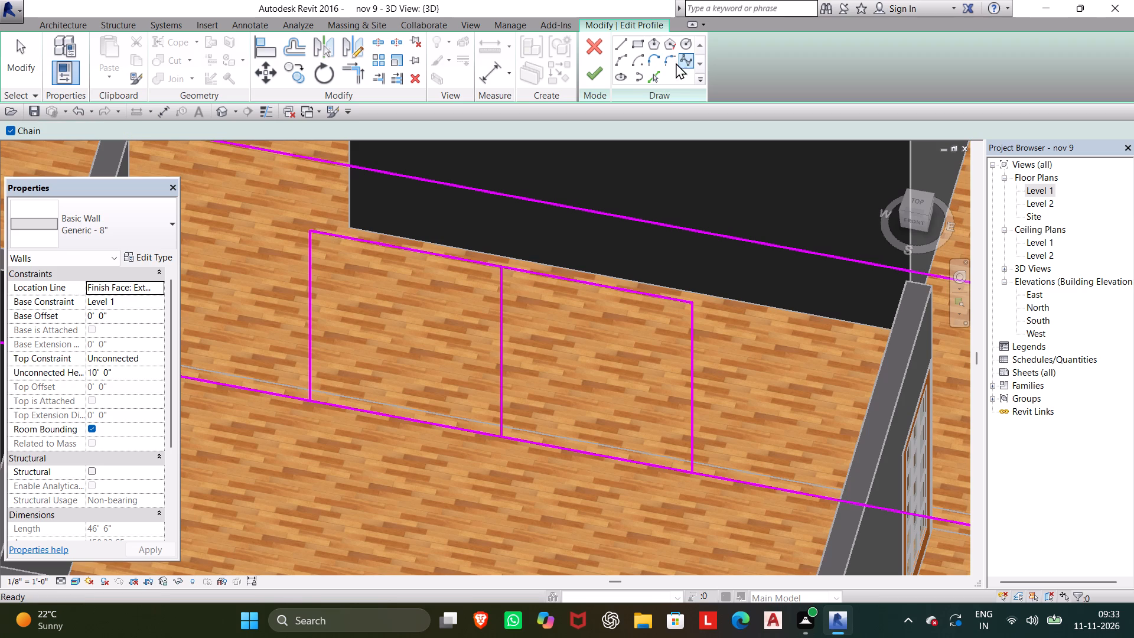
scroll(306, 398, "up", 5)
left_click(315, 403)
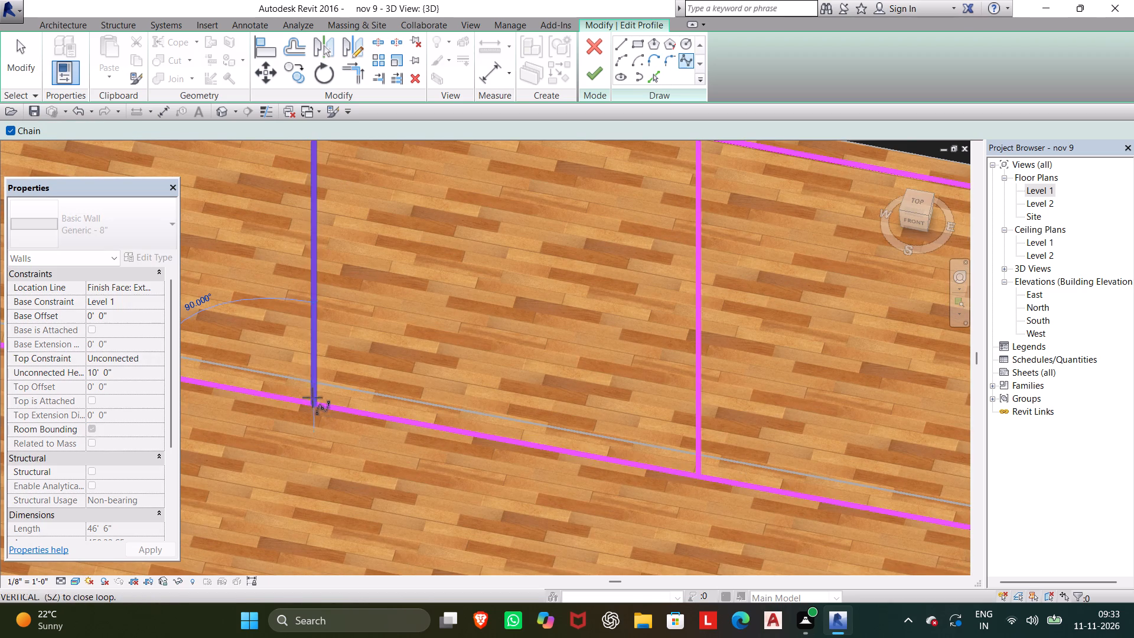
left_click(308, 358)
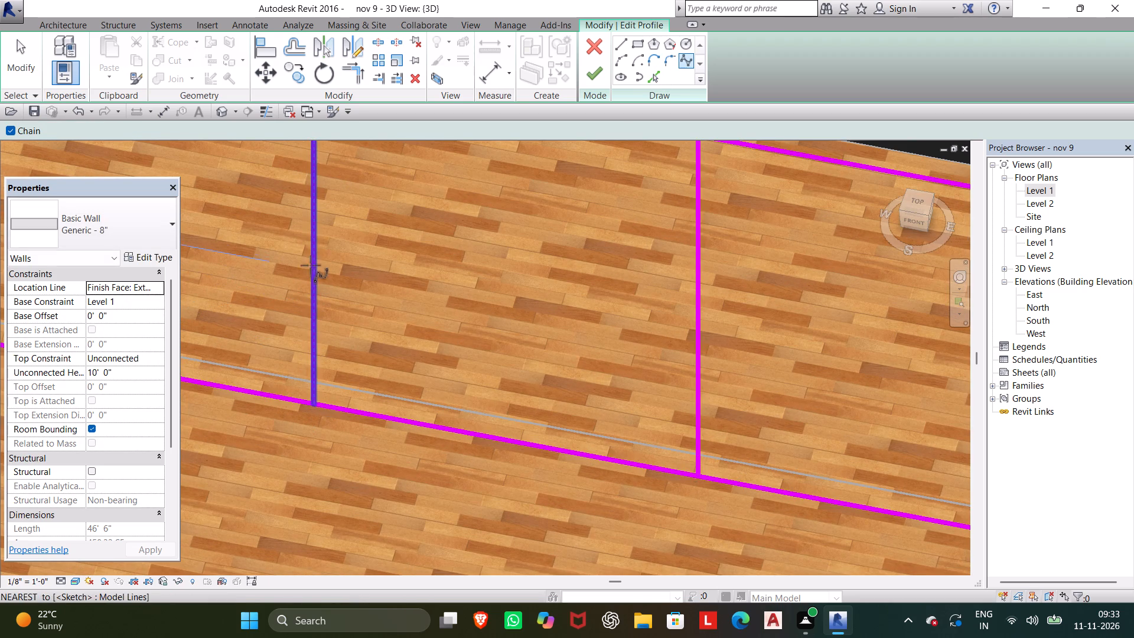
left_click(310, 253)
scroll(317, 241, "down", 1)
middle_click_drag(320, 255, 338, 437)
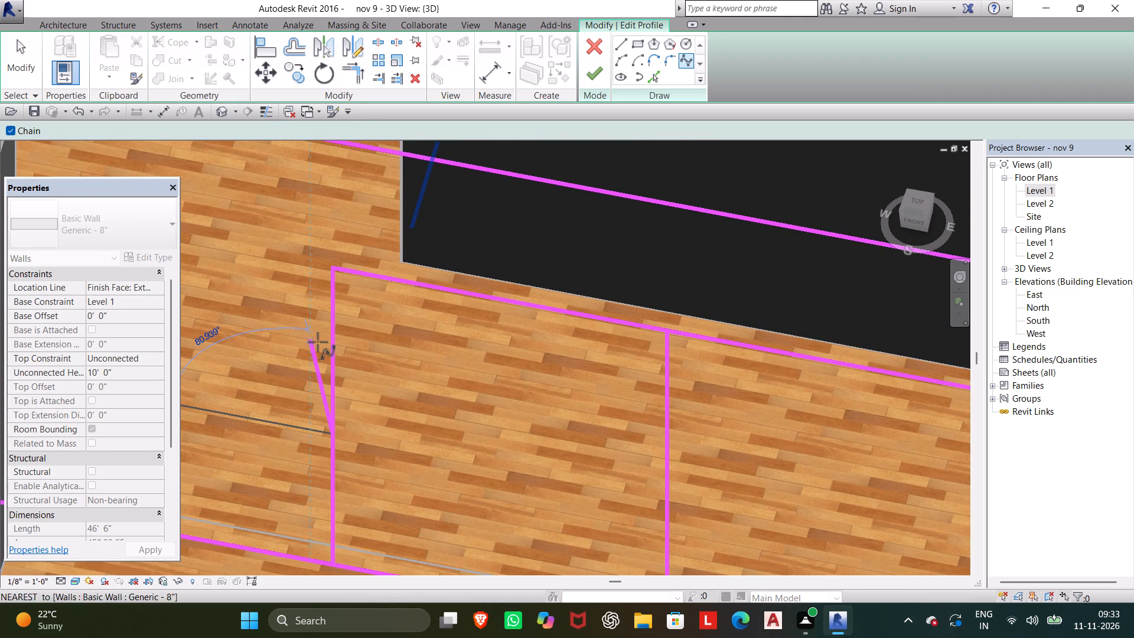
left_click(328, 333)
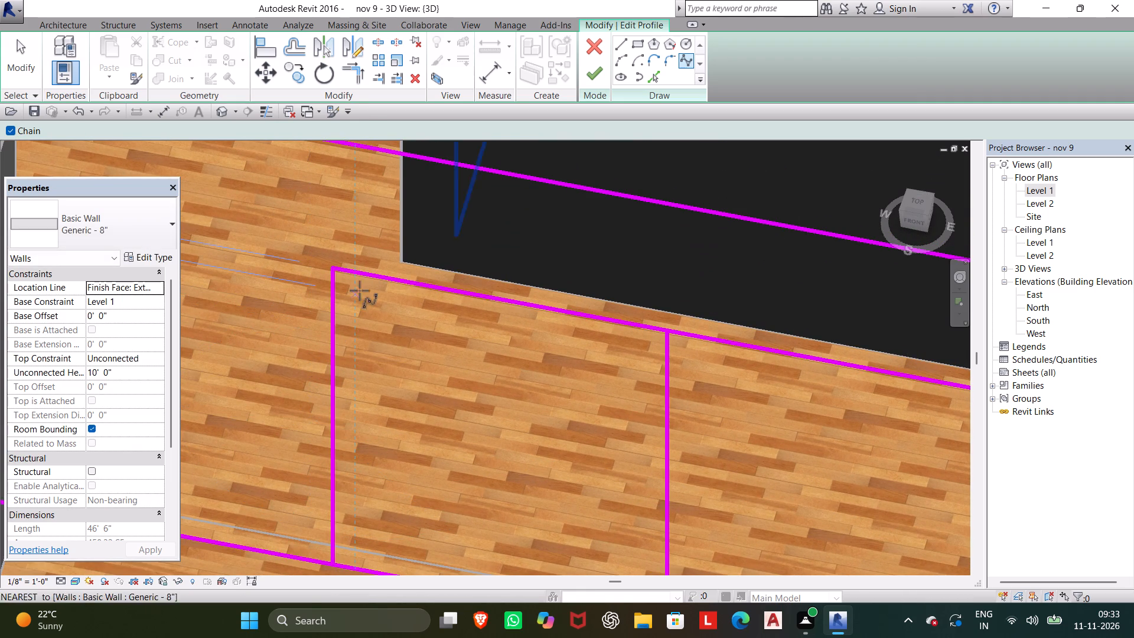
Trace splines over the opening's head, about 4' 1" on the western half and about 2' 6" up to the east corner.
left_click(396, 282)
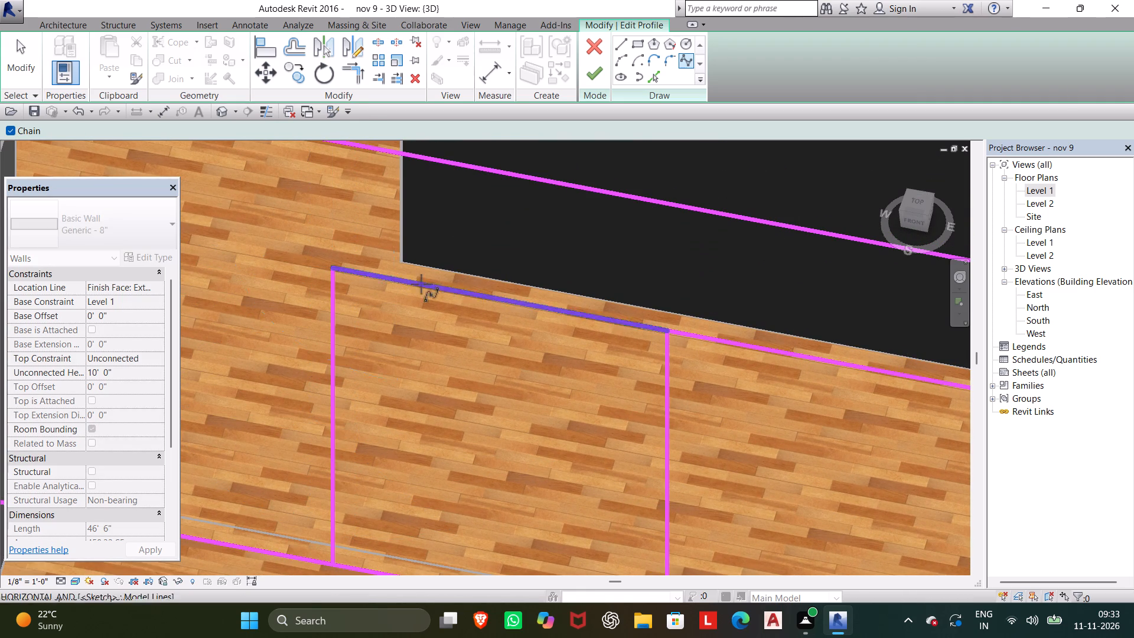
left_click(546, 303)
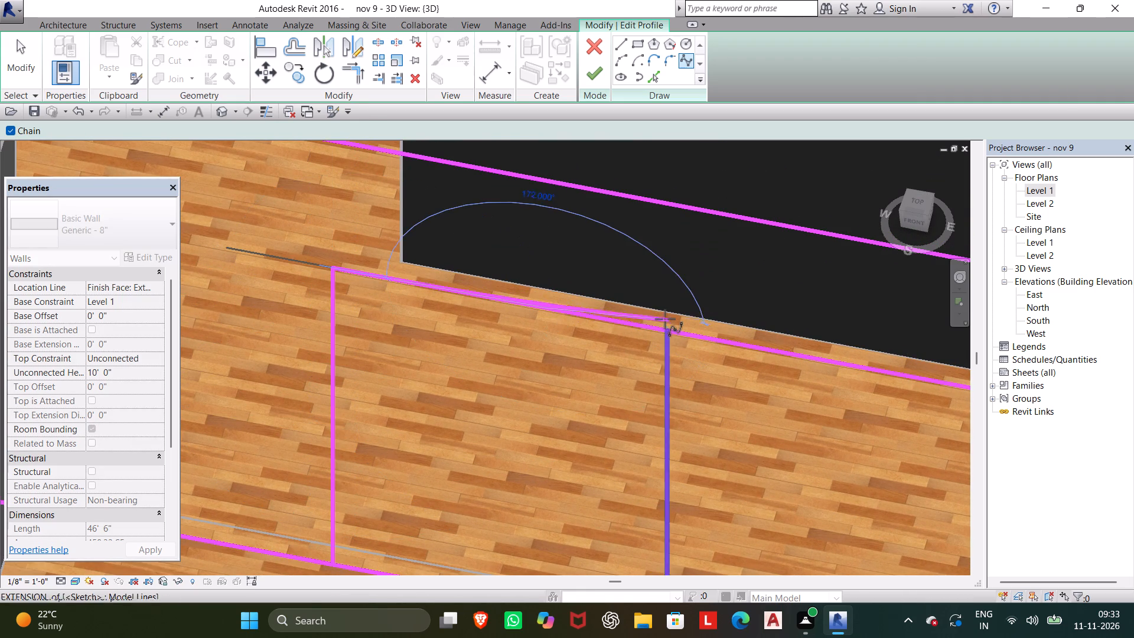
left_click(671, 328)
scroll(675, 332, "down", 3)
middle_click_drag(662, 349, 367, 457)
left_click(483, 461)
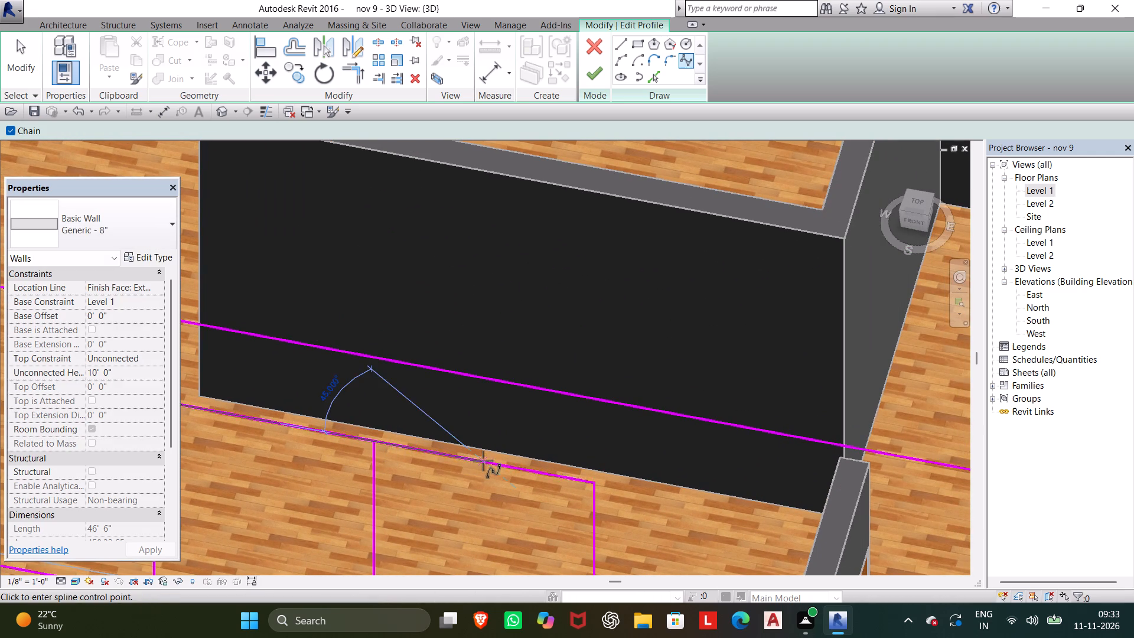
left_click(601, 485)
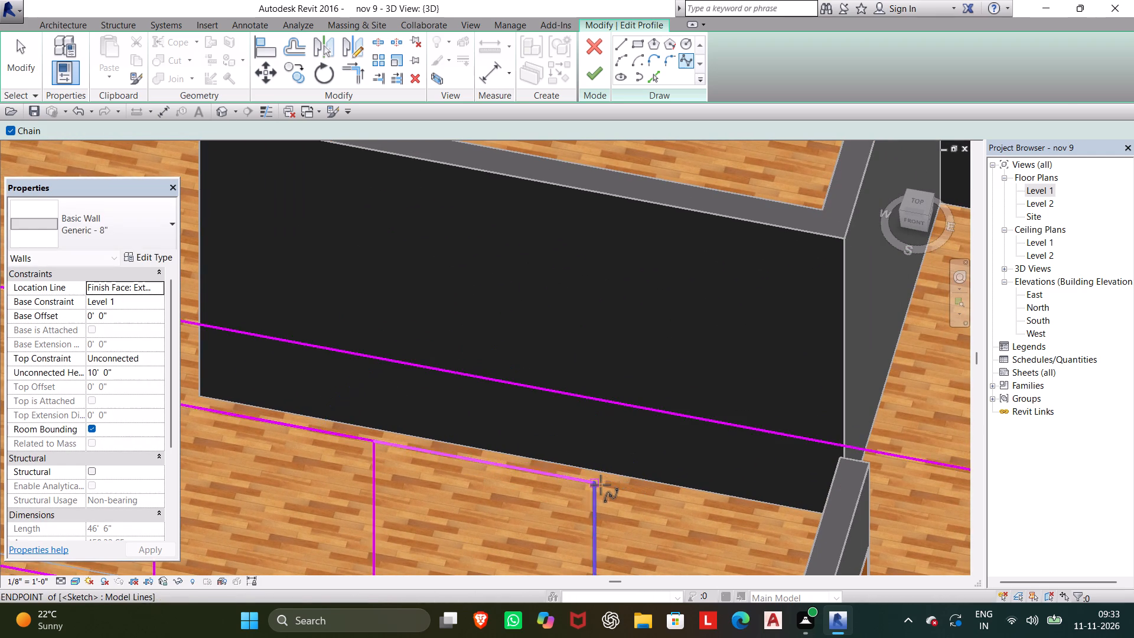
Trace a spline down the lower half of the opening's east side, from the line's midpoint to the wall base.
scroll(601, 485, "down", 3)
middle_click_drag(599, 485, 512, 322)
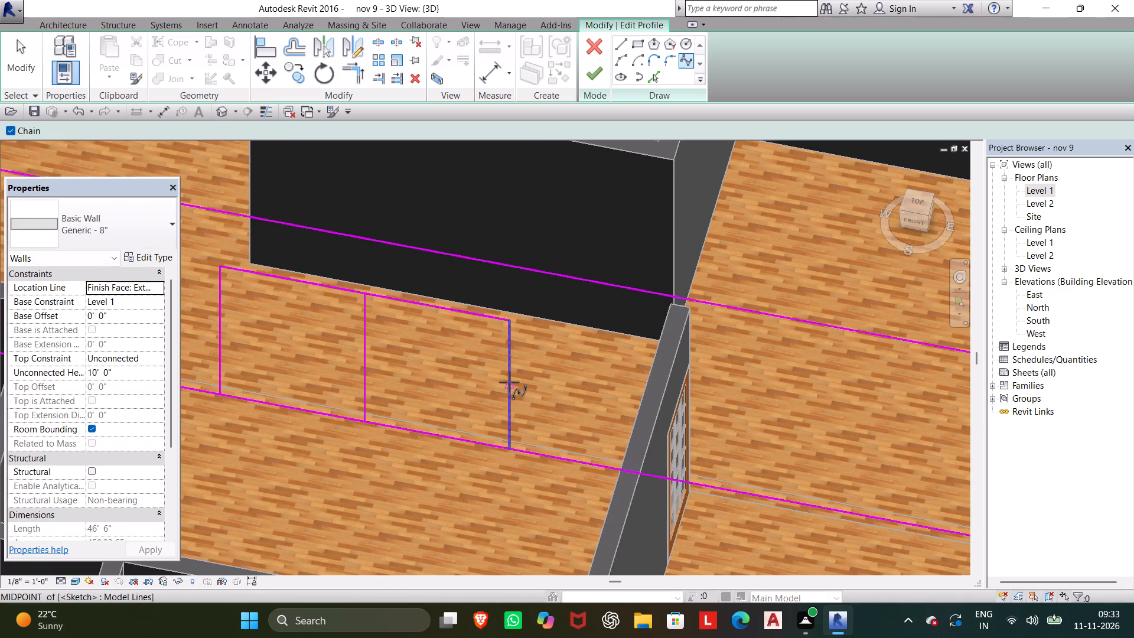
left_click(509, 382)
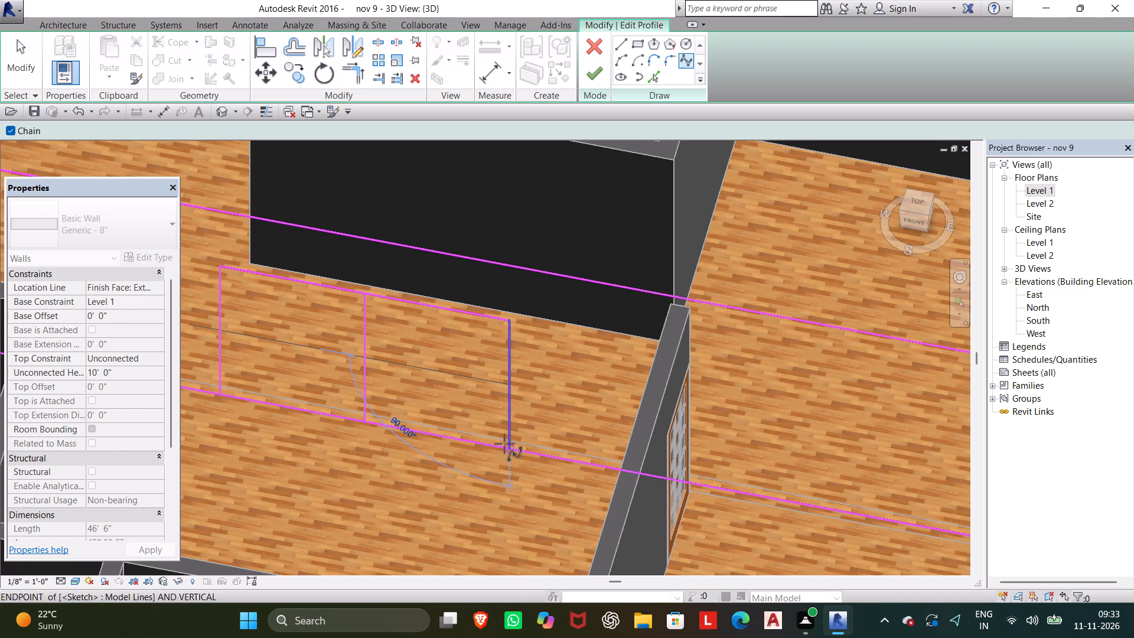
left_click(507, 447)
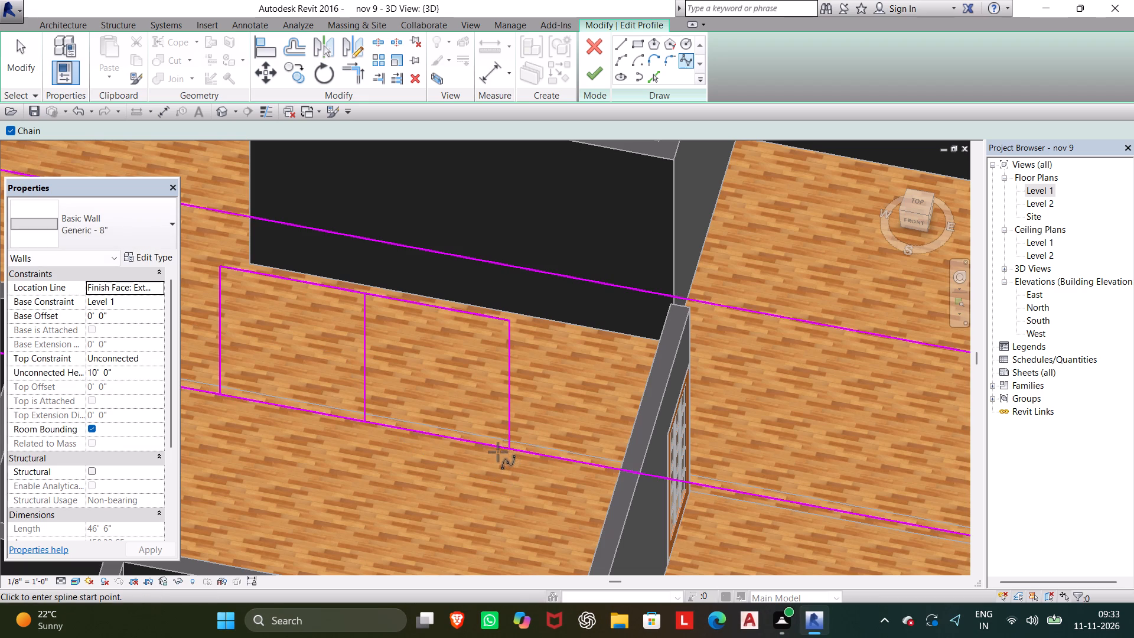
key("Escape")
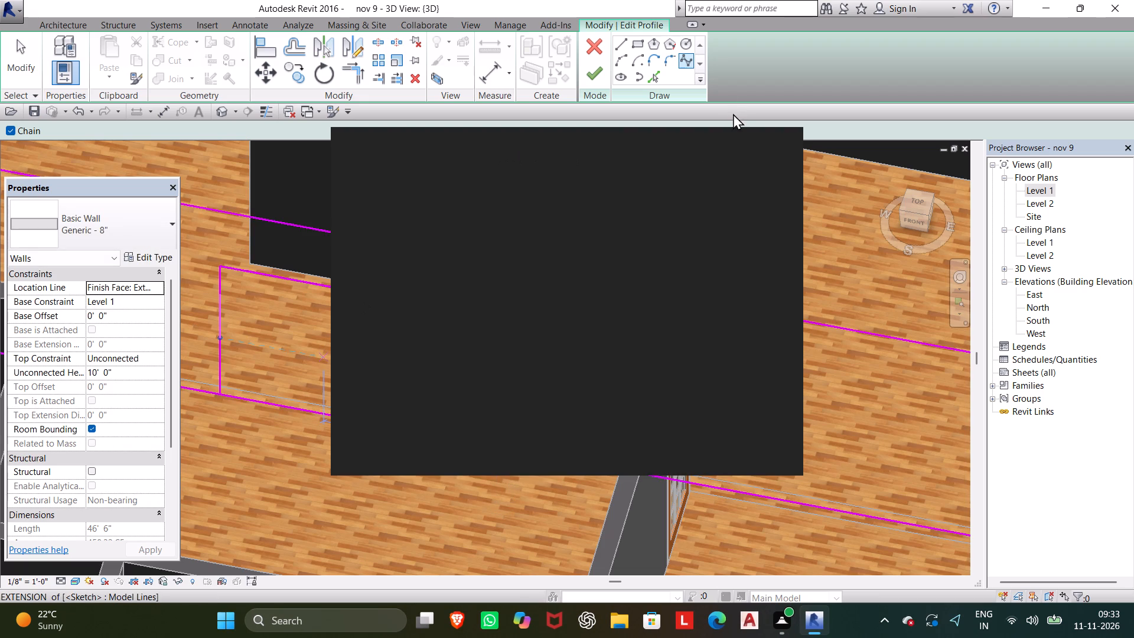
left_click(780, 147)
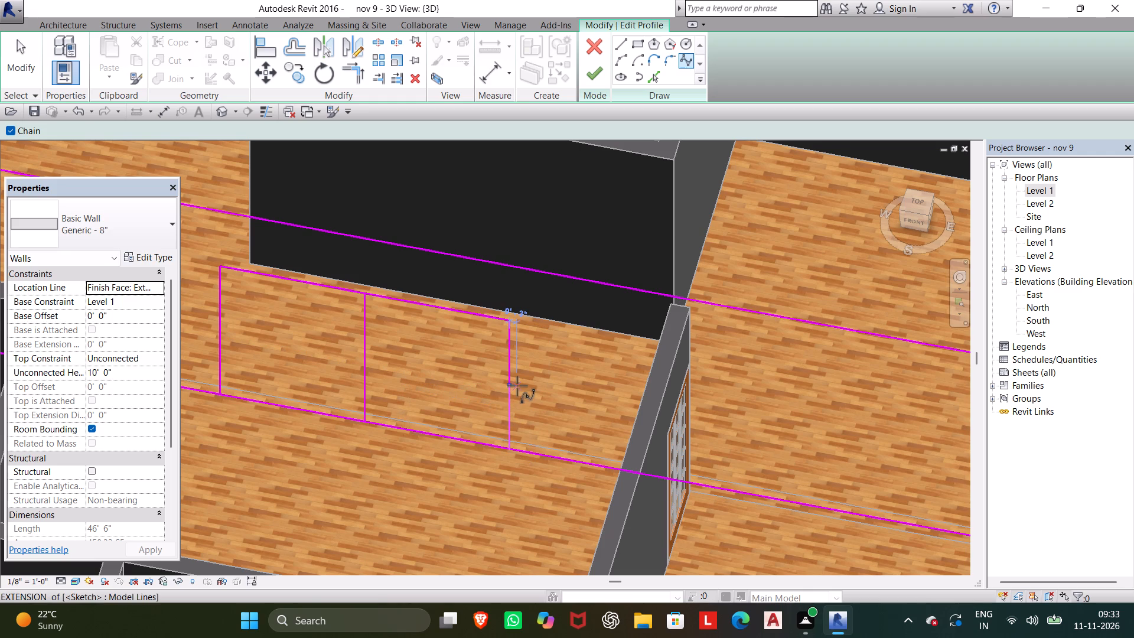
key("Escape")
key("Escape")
Delete the opening's middle vertical line and the east side's line and spline from the profile sketch.
left_click(360, 337)
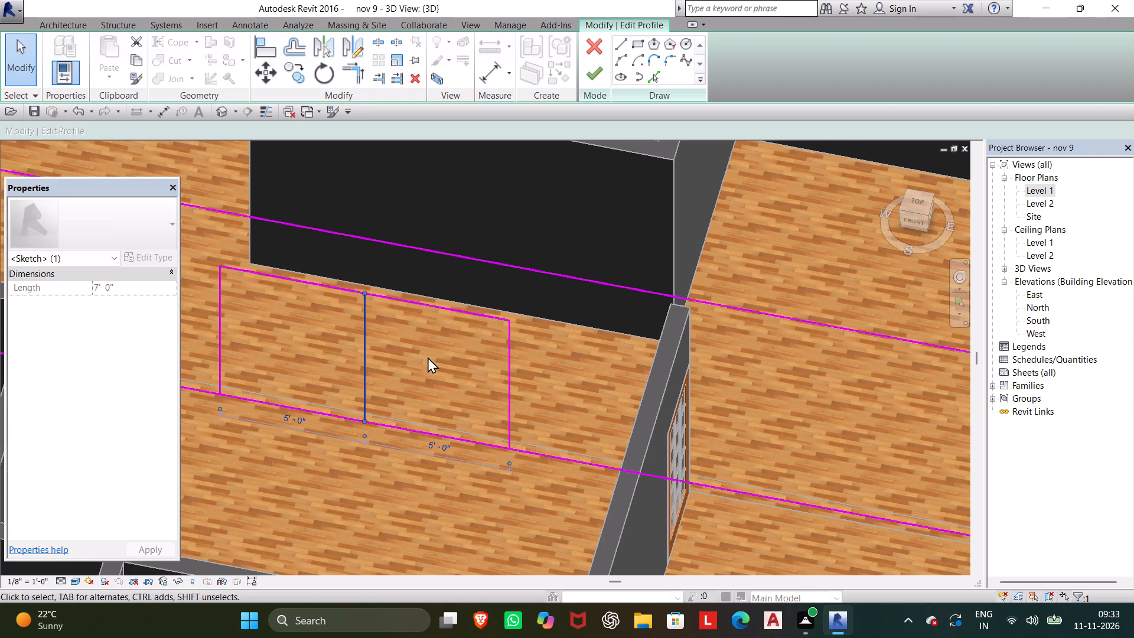
key("Delete")
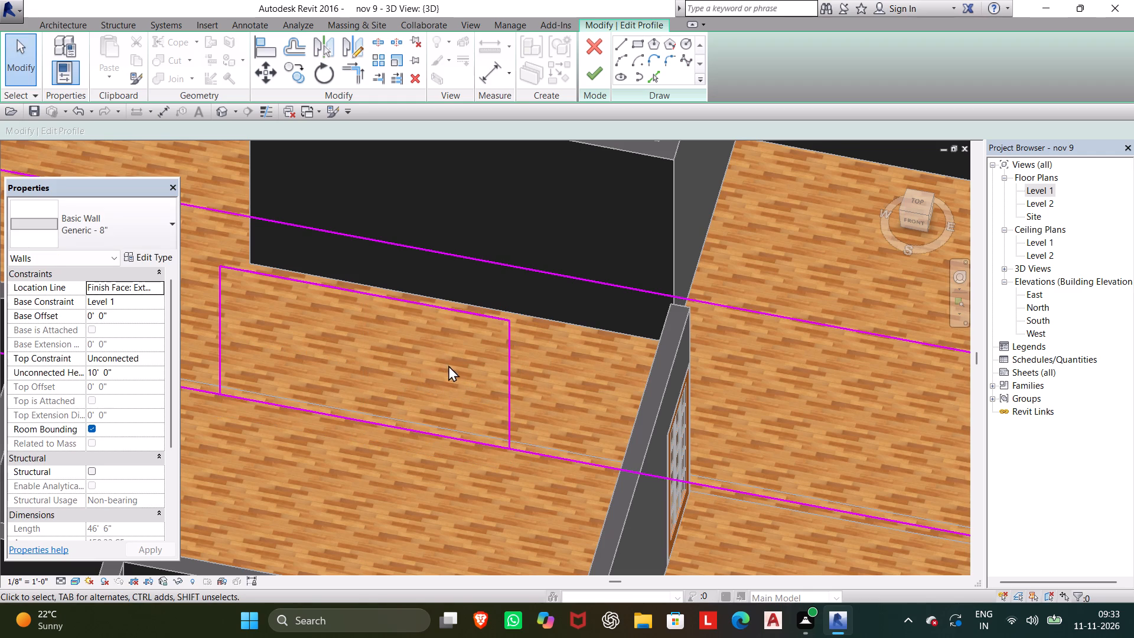
left_click(513, 350)
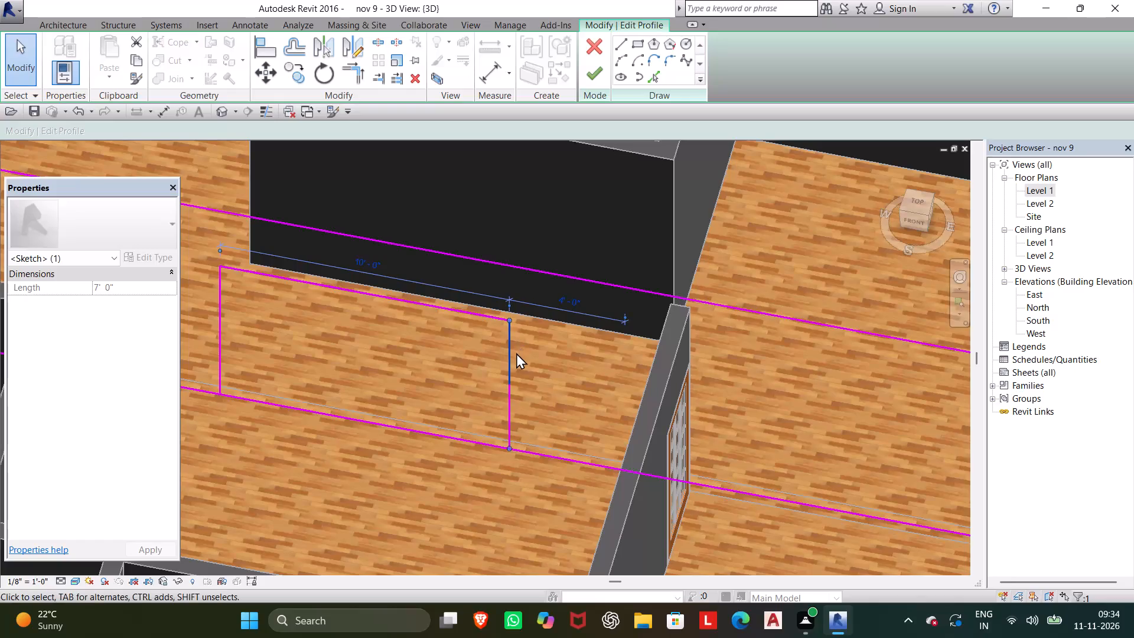
key("Delete")
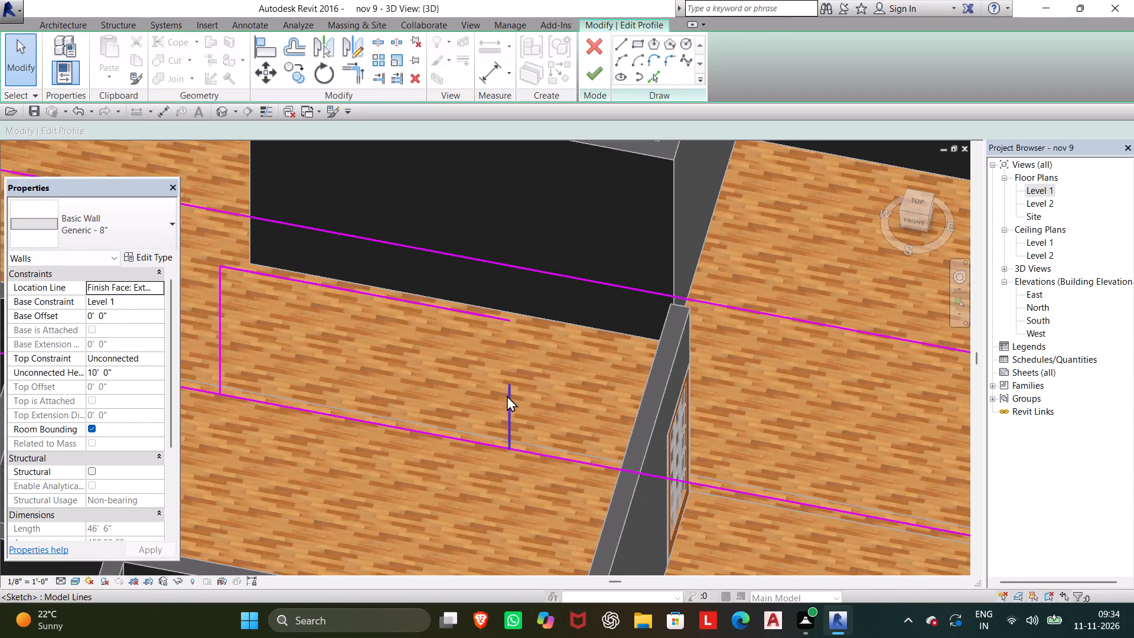
left_click(507, 396)
key("Delete")
Delete both 5' head lines and the spline on the western half of the opening's head.
left_click(480, 320)
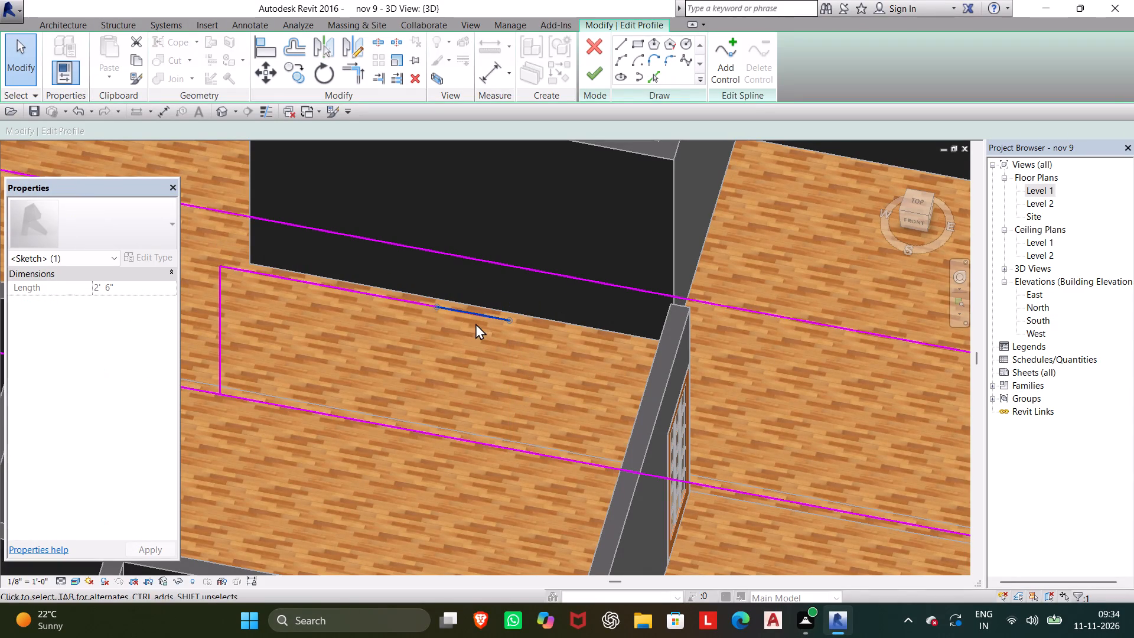
left_click(397, 300)
key("Delete")
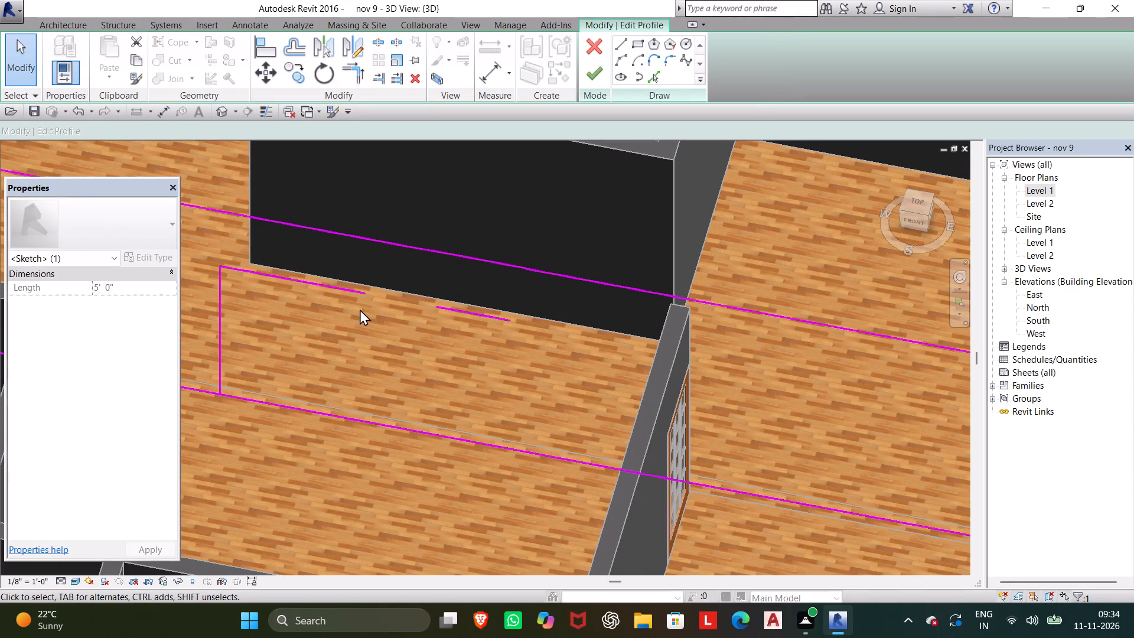
left_click(346, 290)
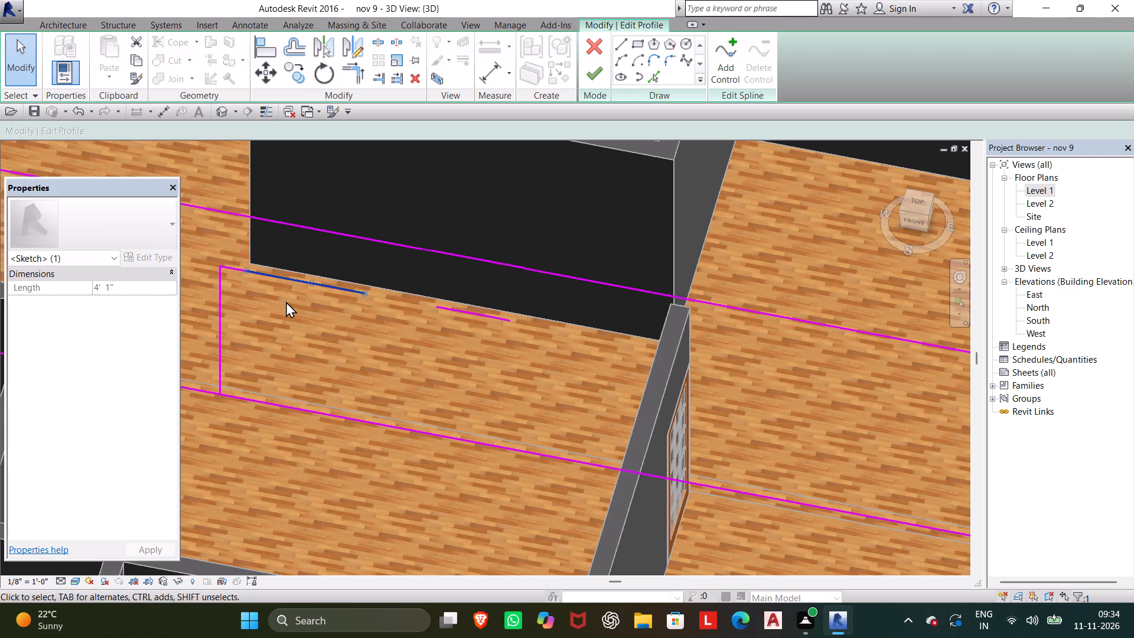
key("Delete")
left_click(245, 268)
key("Delete")
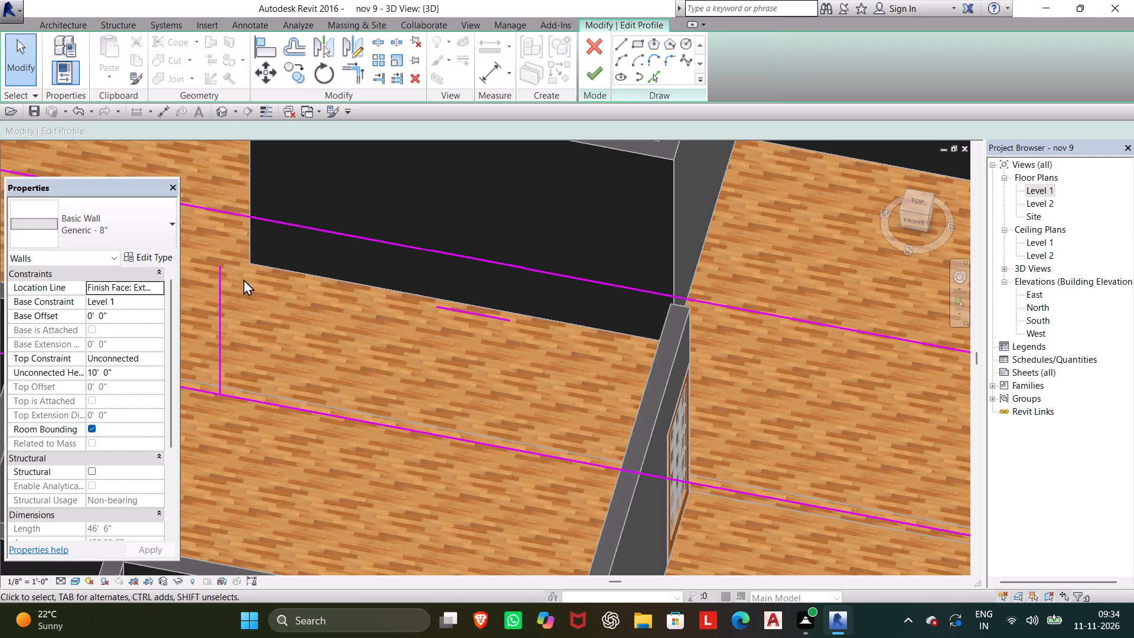
Delete the opening's west side line and the long spline segment over it, leaving the short stub at the base.
left_click(217, 303)
key("Delete")
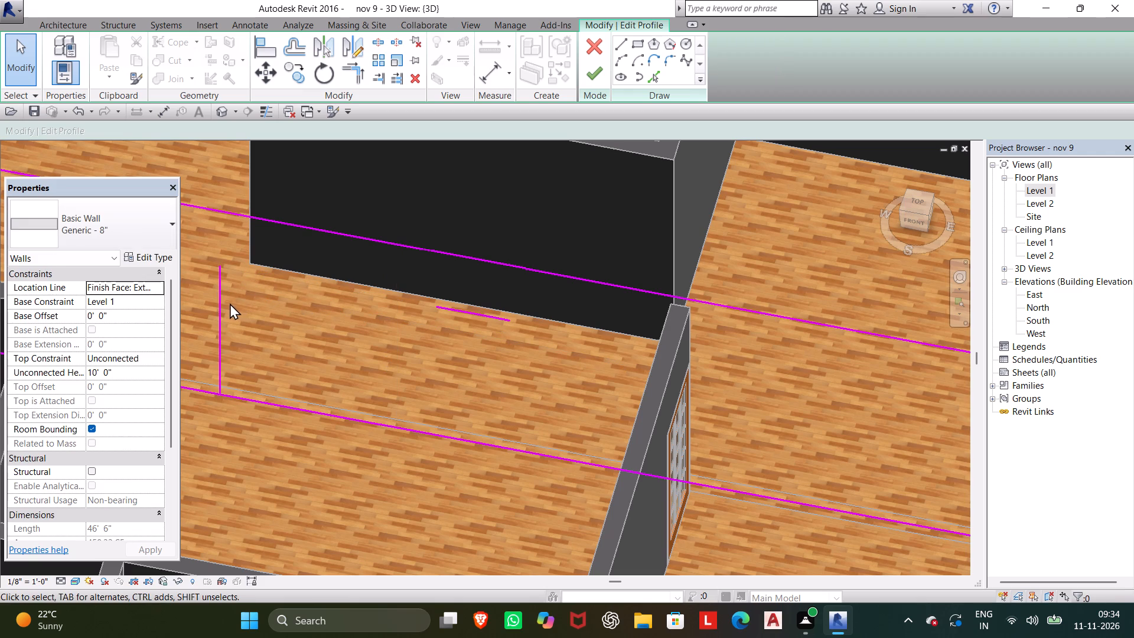
left_click(225, 303)
key("Delete")
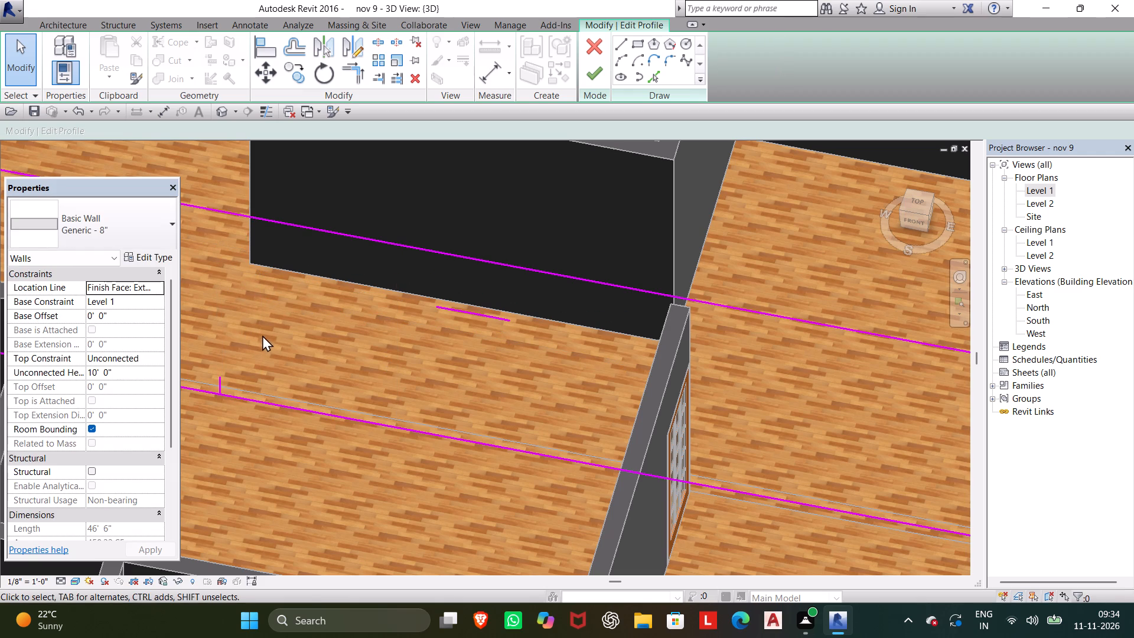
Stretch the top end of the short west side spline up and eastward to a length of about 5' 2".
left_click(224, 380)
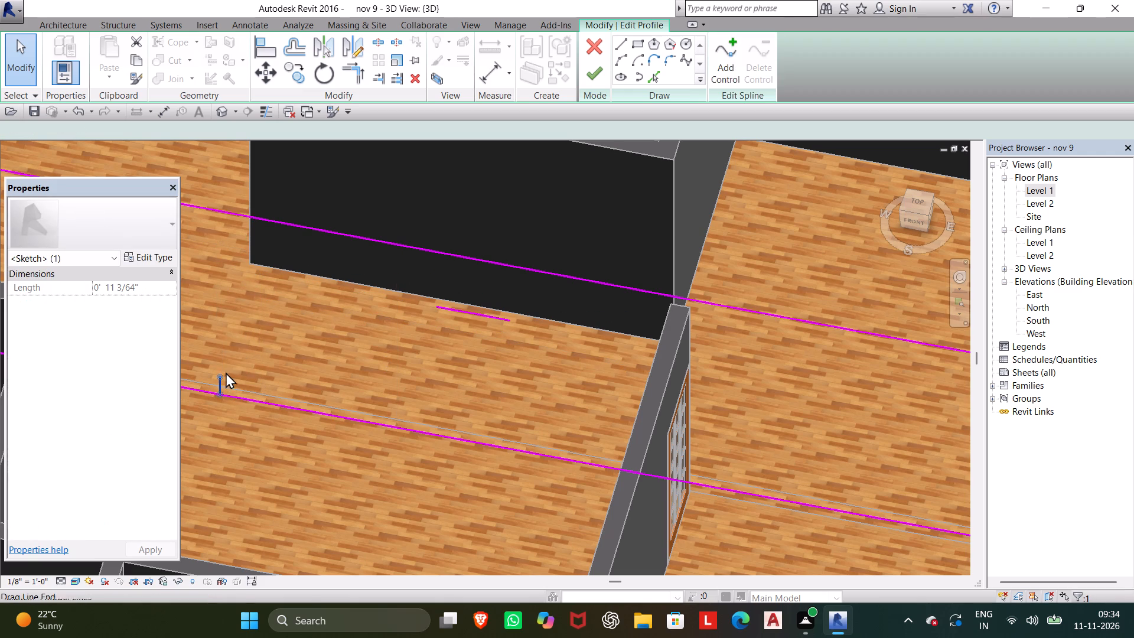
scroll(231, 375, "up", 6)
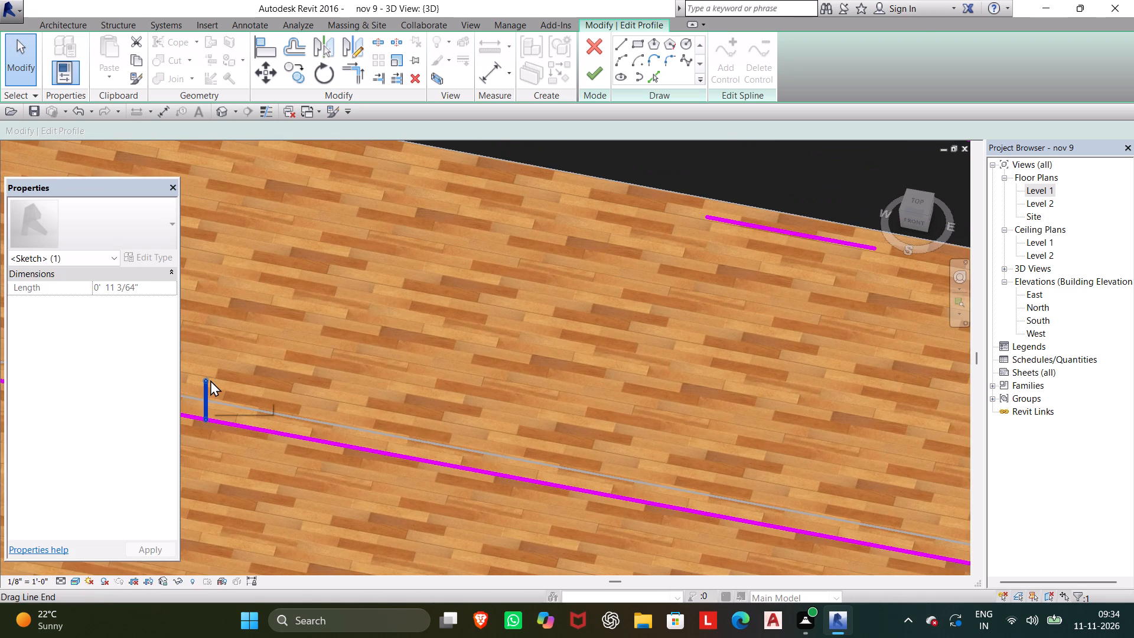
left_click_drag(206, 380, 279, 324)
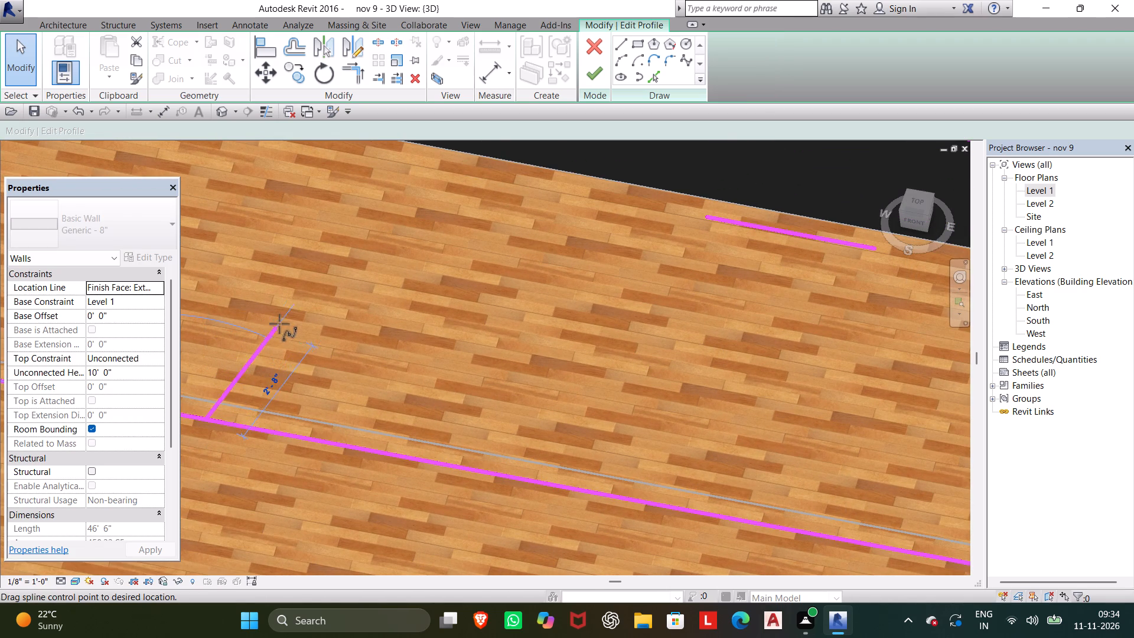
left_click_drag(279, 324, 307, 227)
Delete the slanted west side spline and the leftover short spline at the east end of the head.
scroll(305, 241, "down", 2)
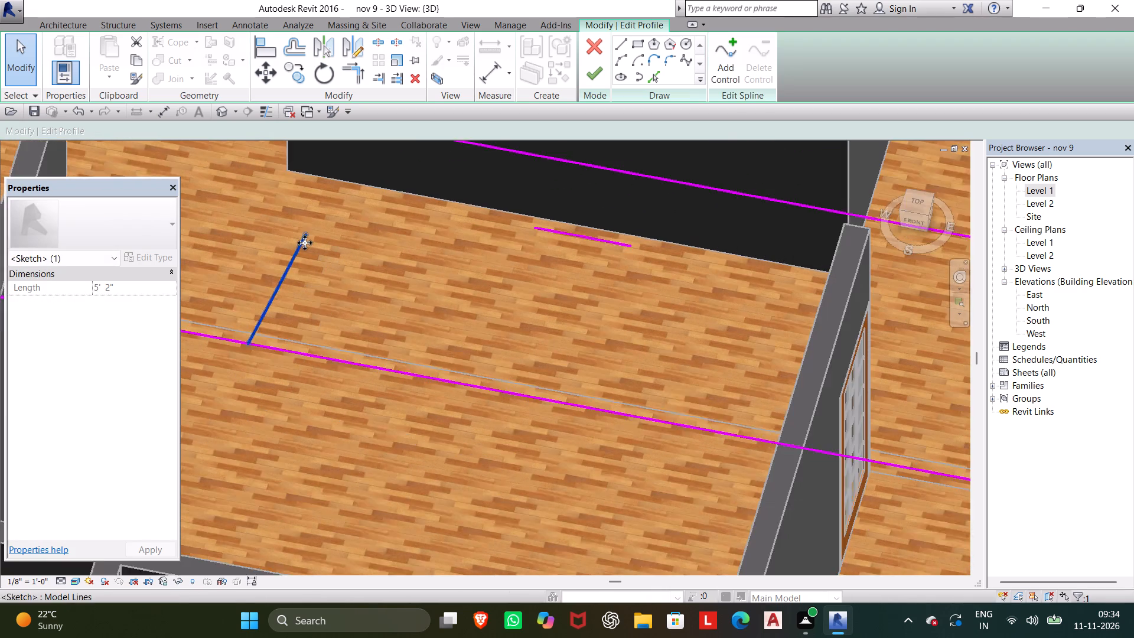
scroll(305, 243, "down", 6)
middle_click_drag(305, 253, 289, 348)
scroll(288, 349, "up", 1)
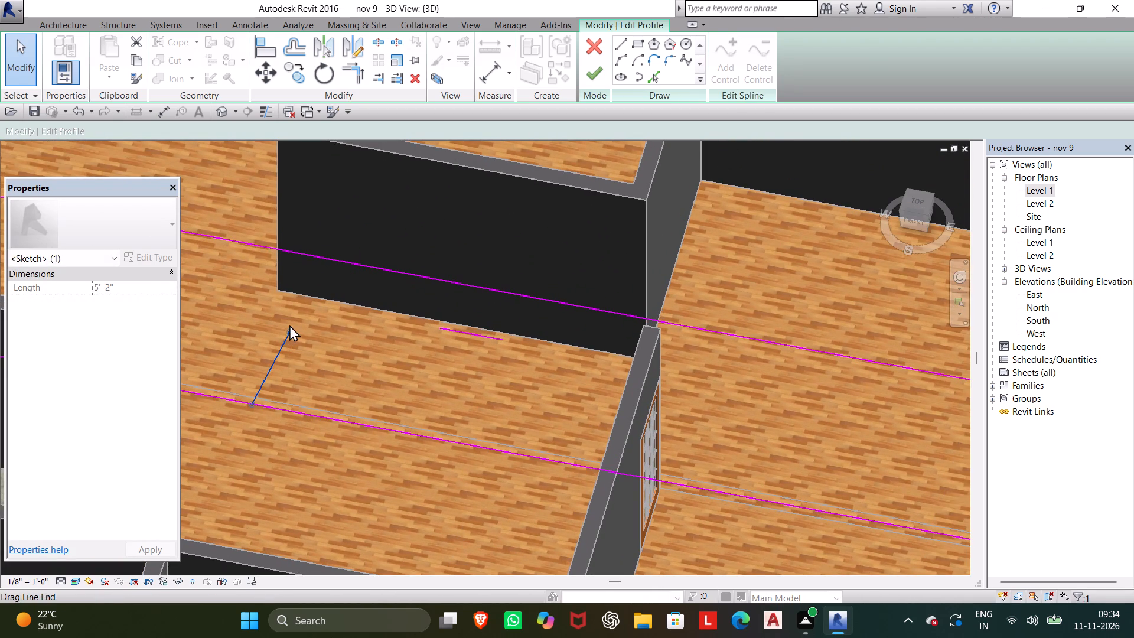
key("Delete")
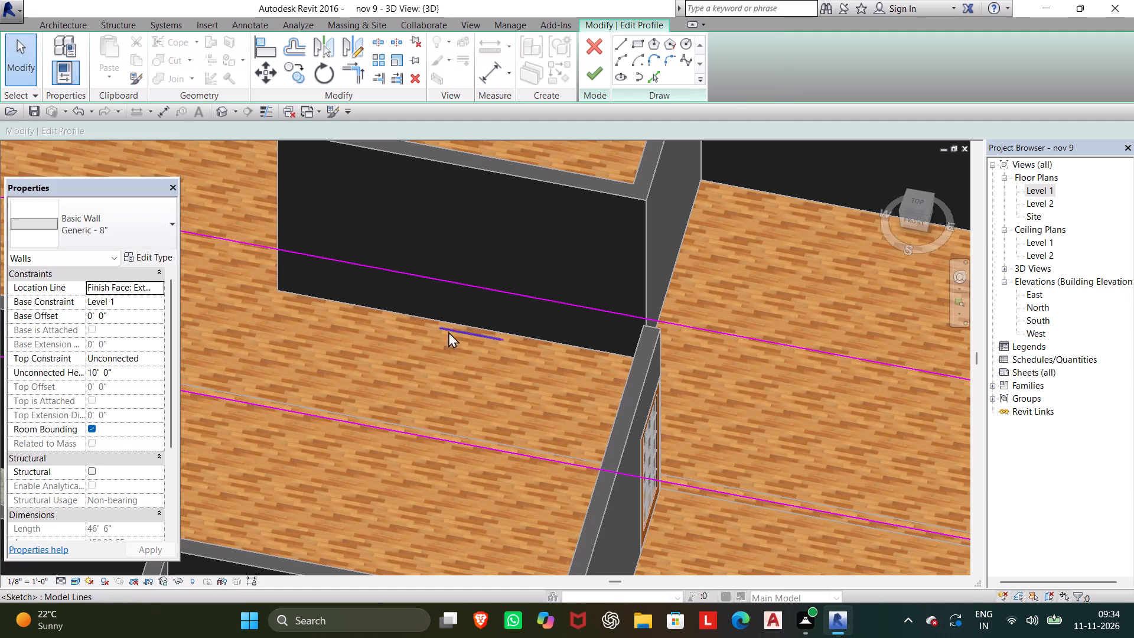
left_click(458, 329)
key("Delete")
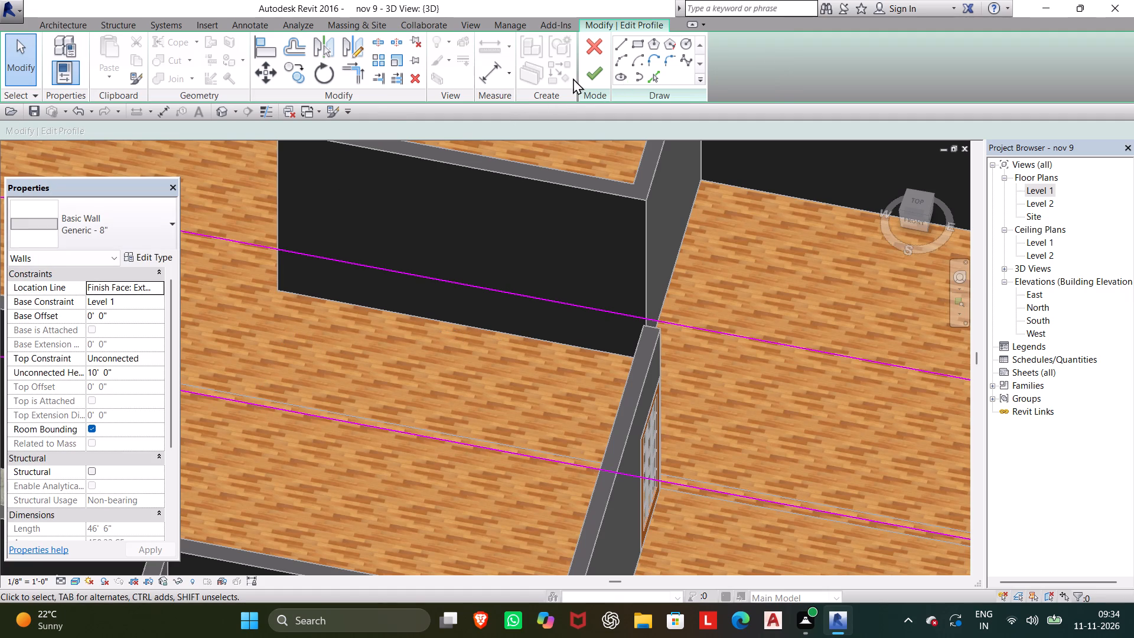
Draw a three-point curved spline from the wall profile's base line up to its top line as the arched opening's western half.
left_click(687, 55)
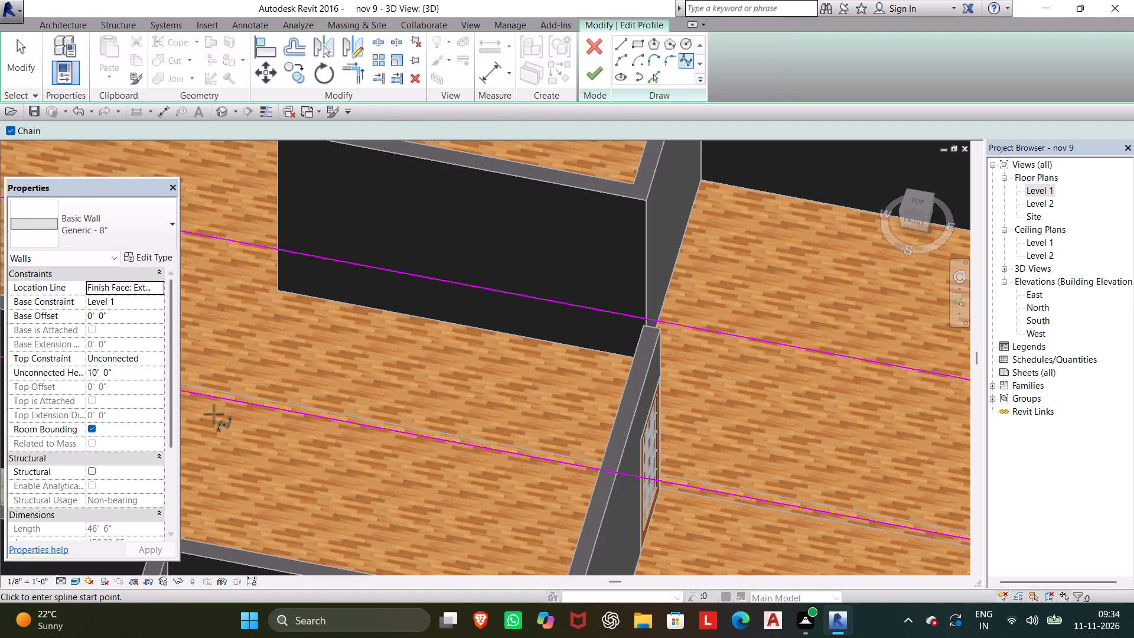
left_click(244, 398)
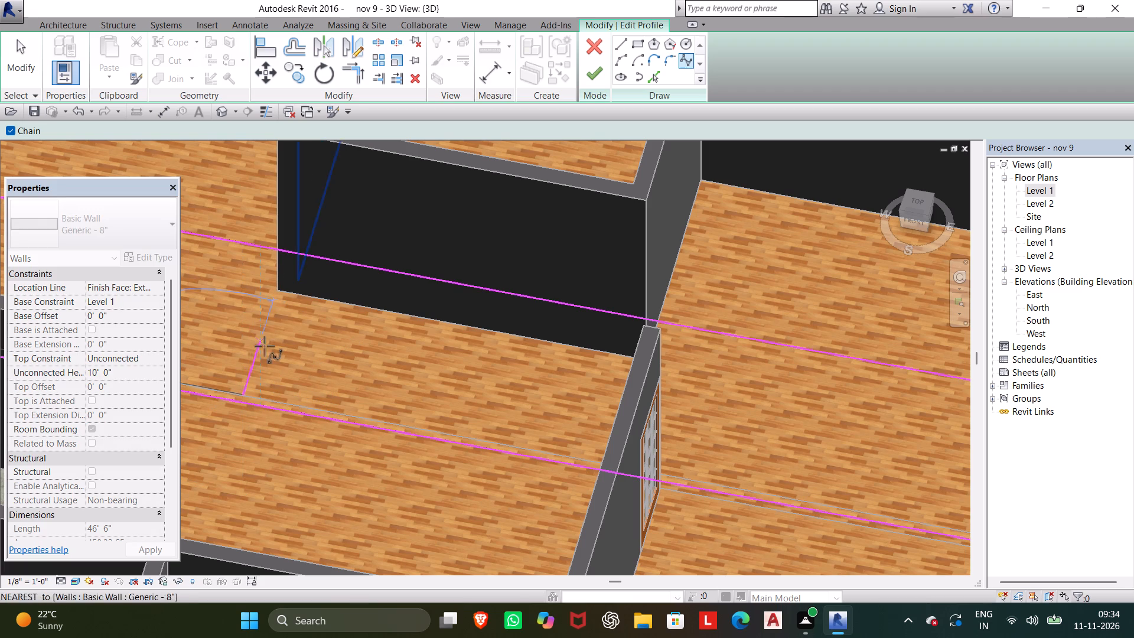
key("Escape")
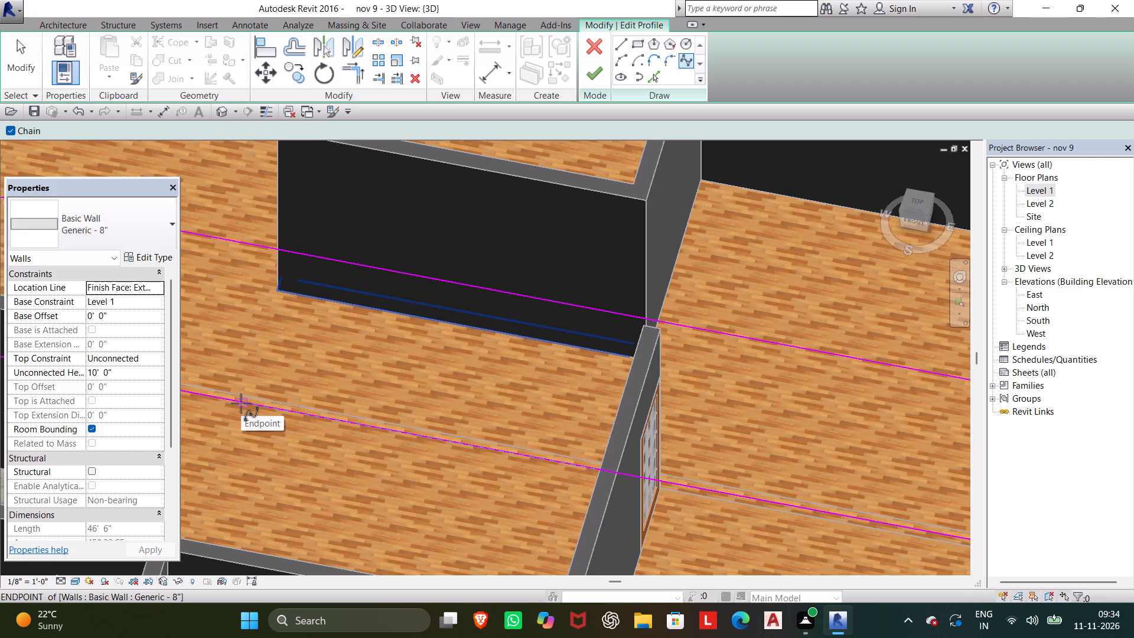
left_click(241, 403)
scroll(248, 374, "down", 5)
middle_click_drag(250, 368, 321, 345)
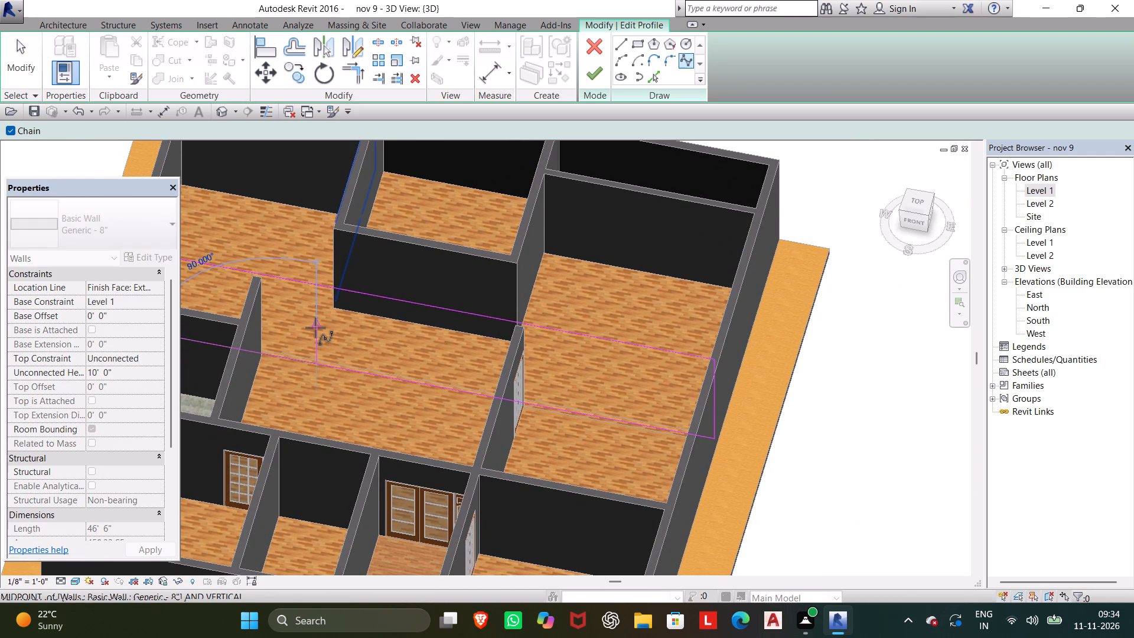
left_click(315, 328)
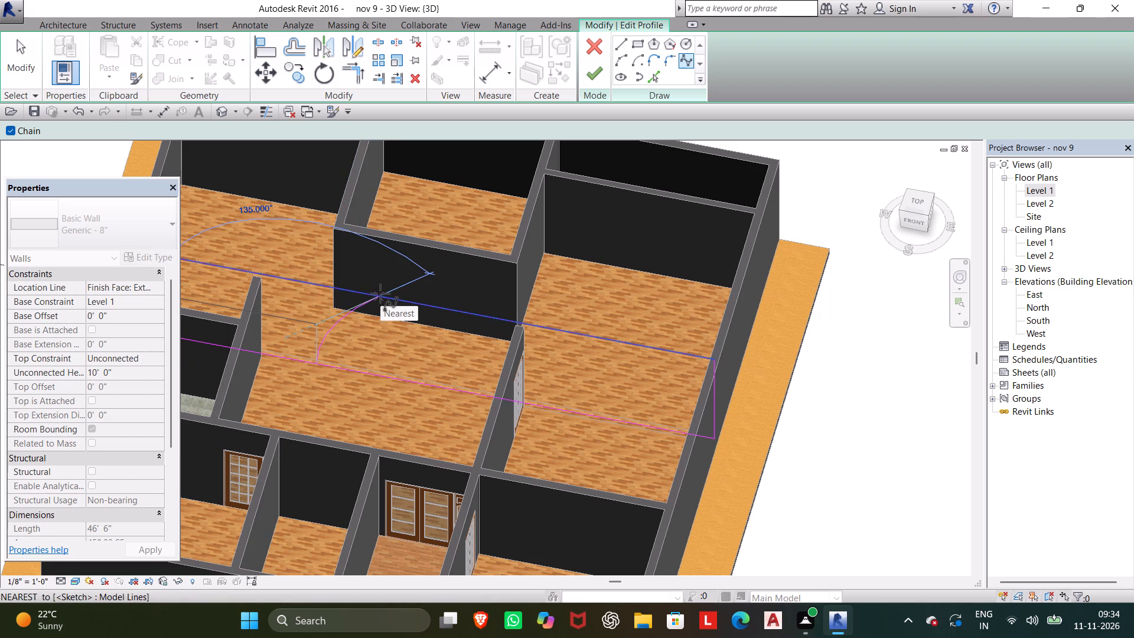
left_click(380, 294)
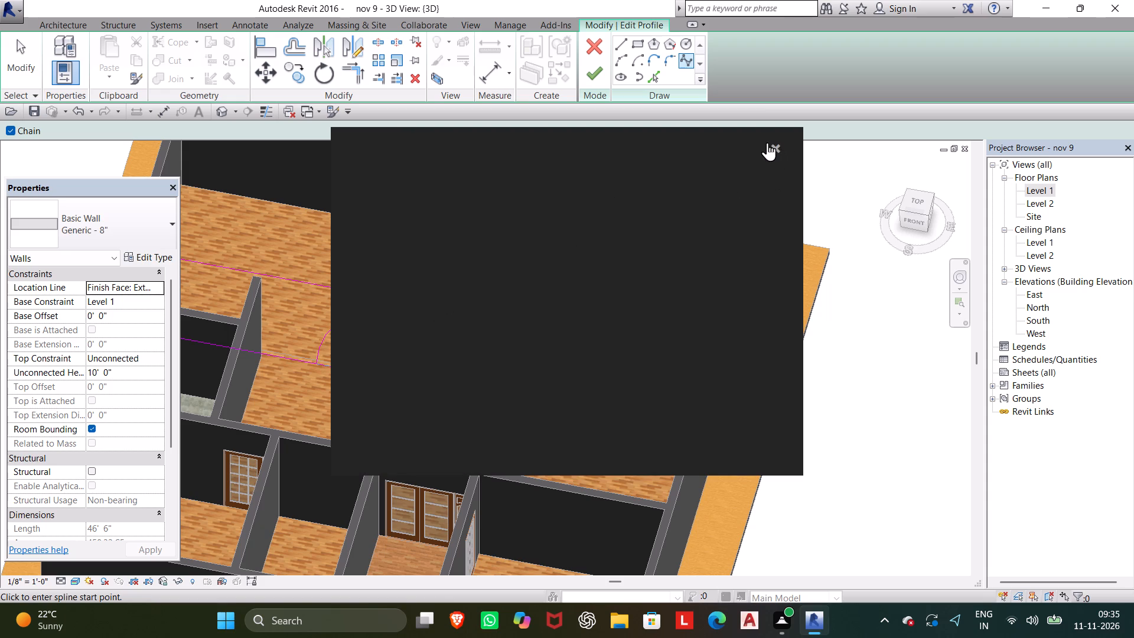
left_click(774, 147)
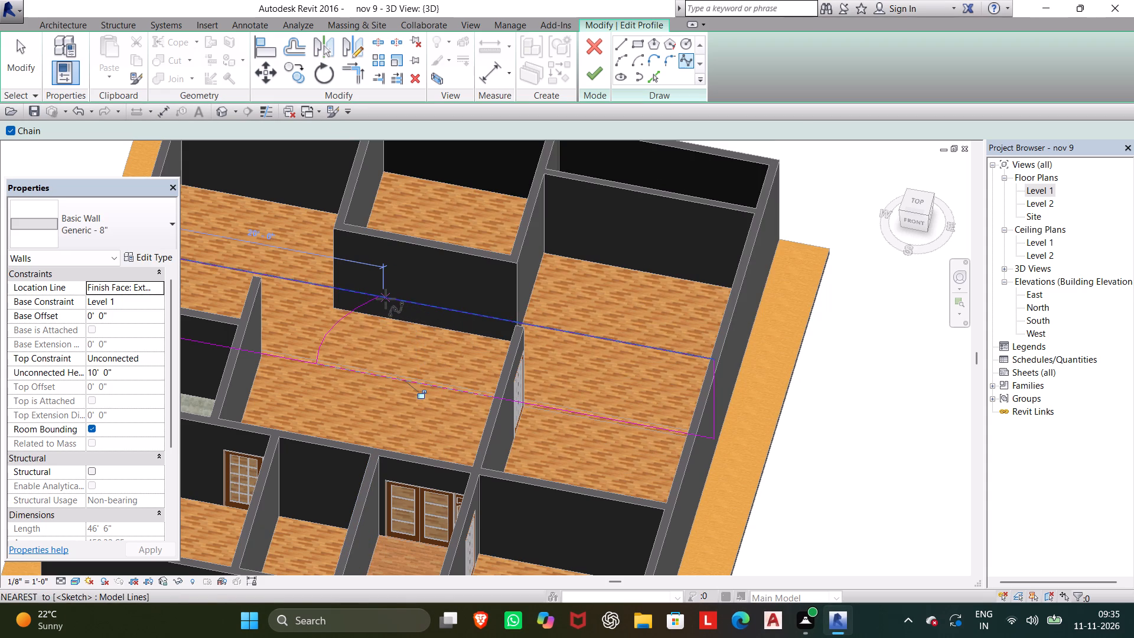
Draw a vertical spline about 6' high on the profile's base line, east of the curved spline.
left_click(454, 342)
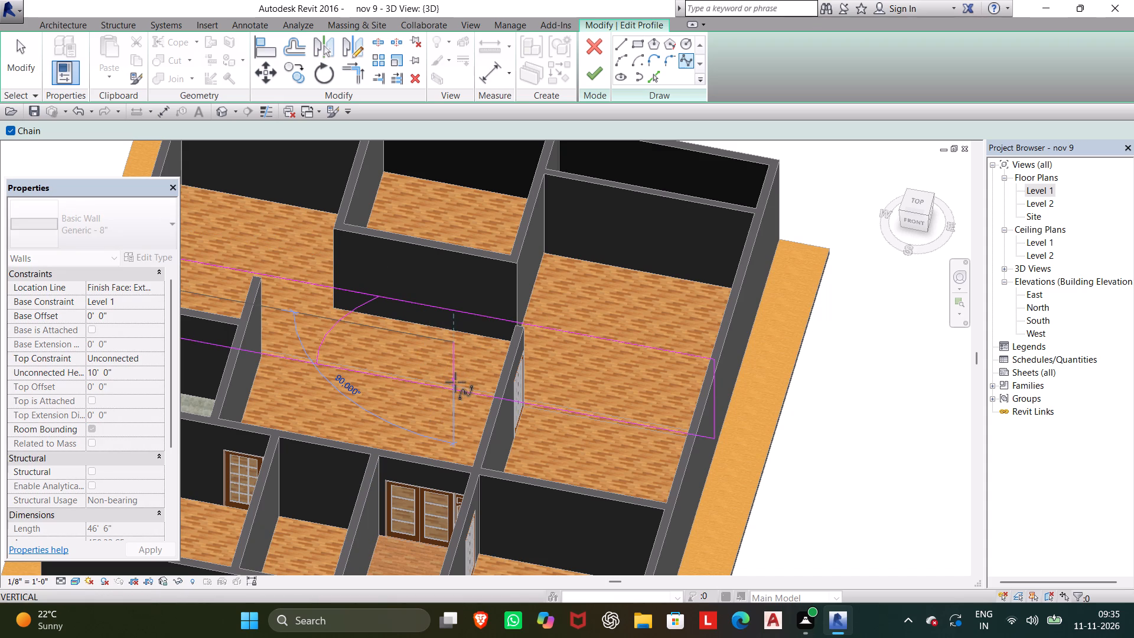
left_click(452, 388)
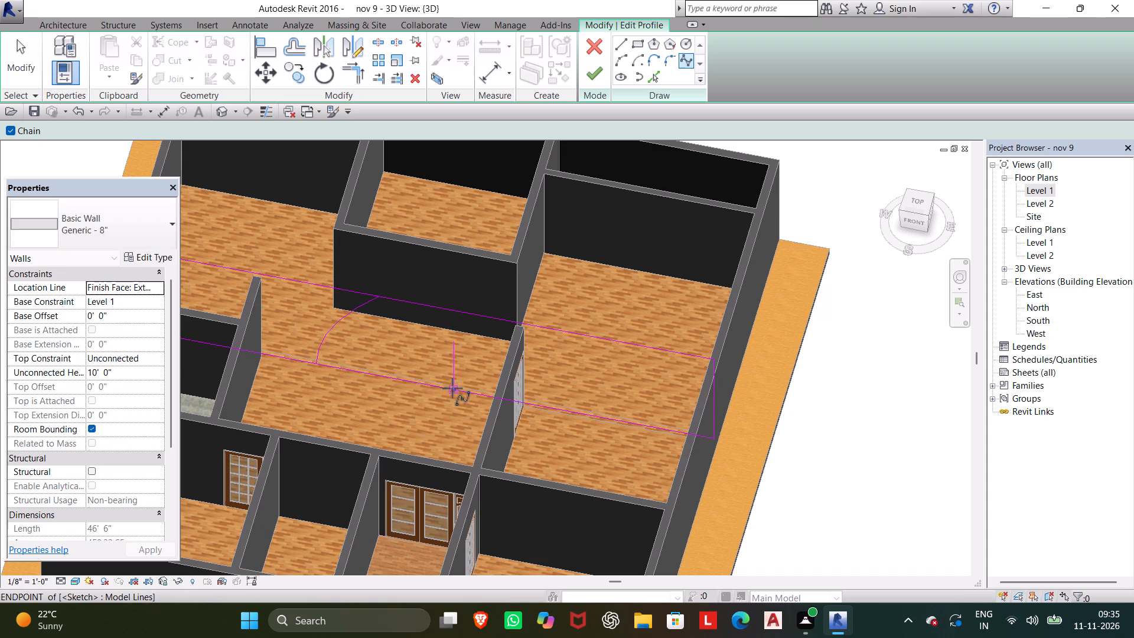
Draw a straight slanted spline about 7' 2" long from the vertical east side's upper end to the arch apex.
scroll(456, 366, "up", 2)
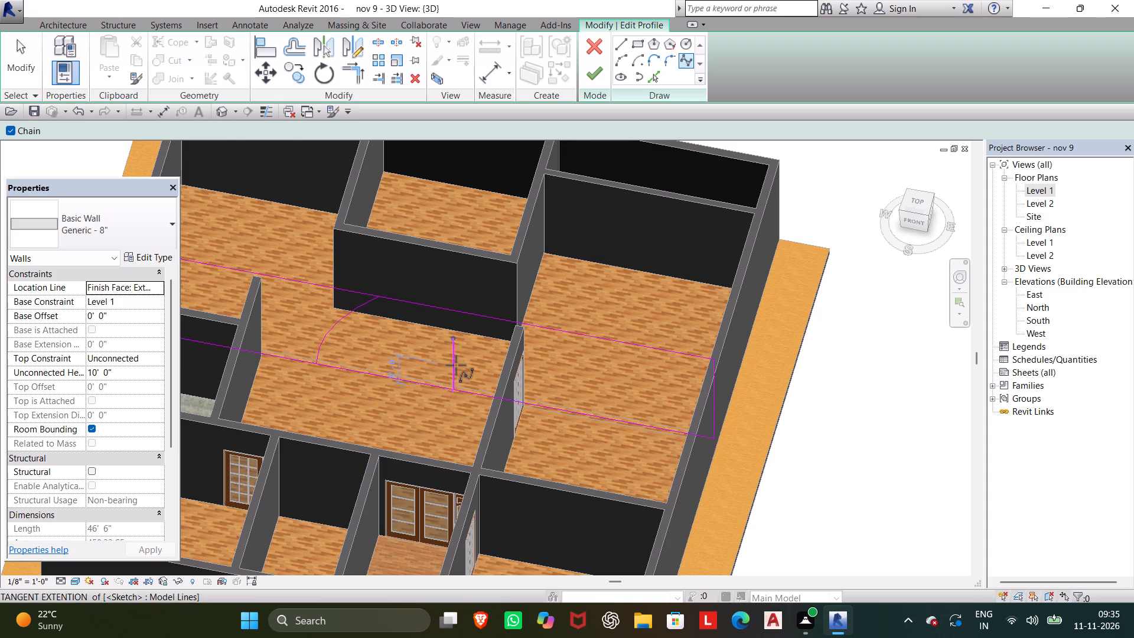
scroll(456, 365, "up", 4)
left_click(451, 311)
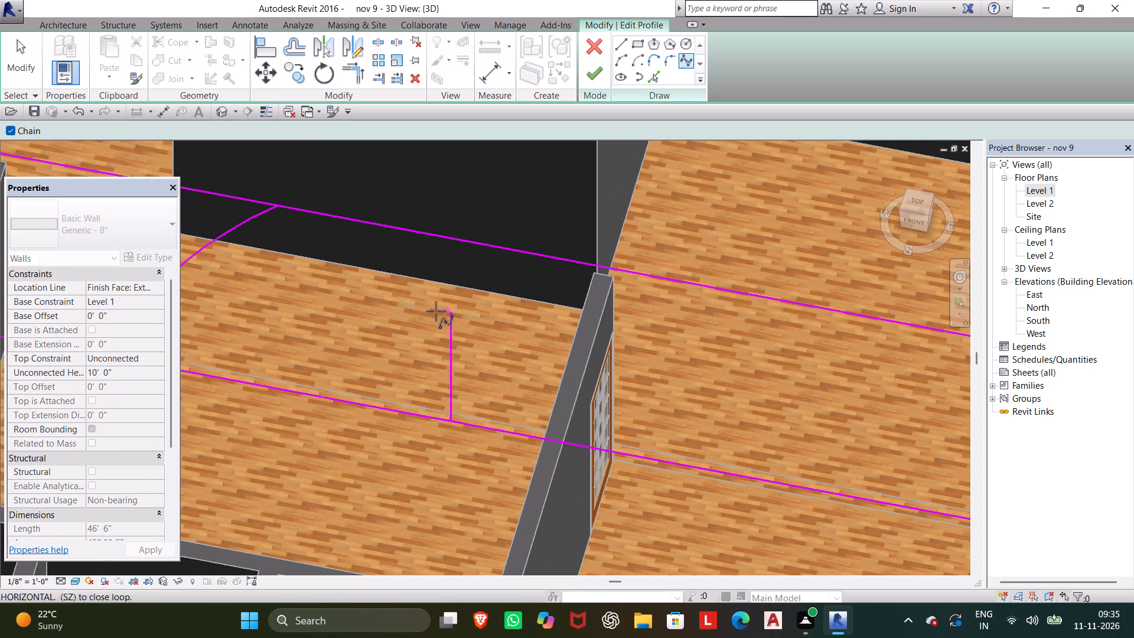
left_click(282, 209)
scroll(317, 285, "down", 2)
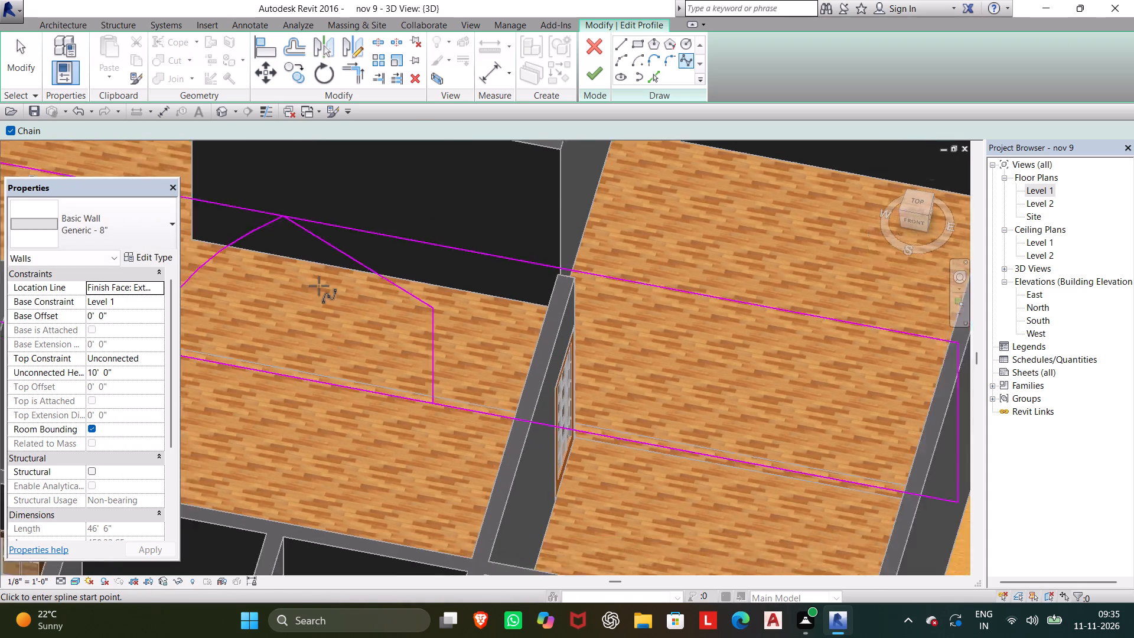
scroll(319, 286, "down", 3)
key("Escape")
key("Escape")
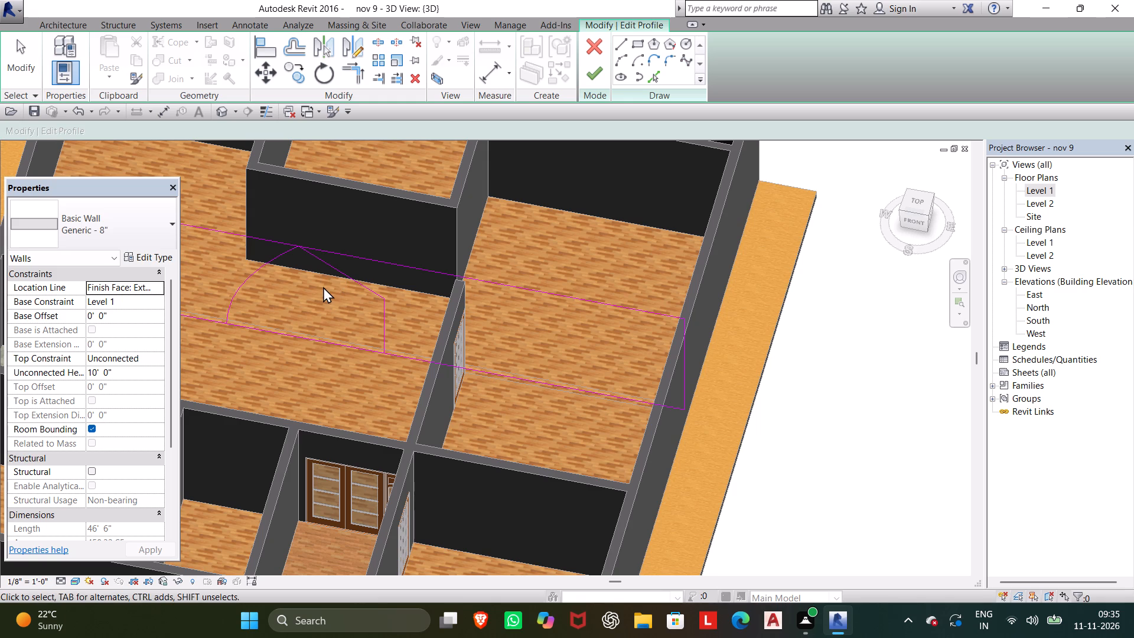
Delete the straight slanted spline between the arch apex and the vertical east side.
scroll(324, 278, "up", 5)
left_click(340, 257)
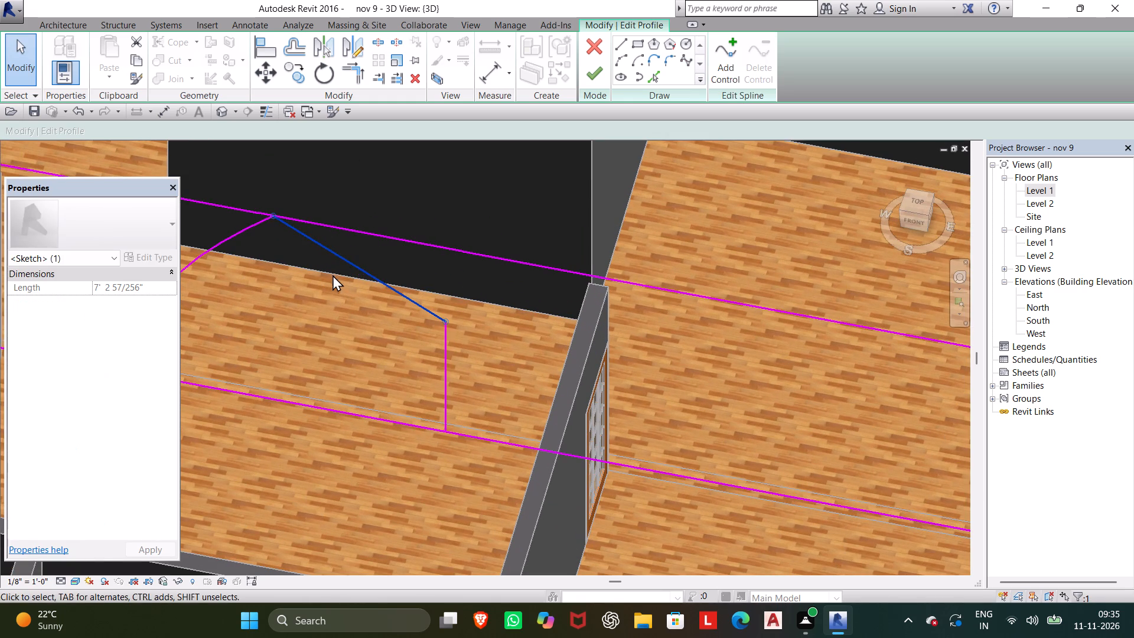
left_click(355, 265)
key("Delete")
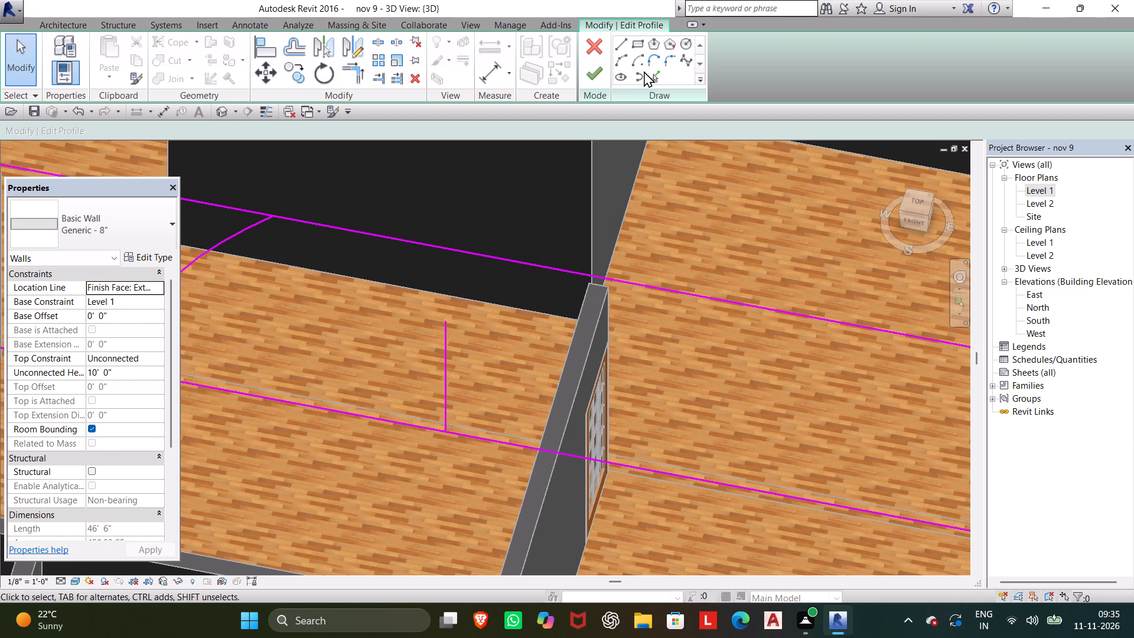
Draw a three-point spline about 7' 4" long from the vertical east side's upper end to the arch apex.
left_click(685, 58)
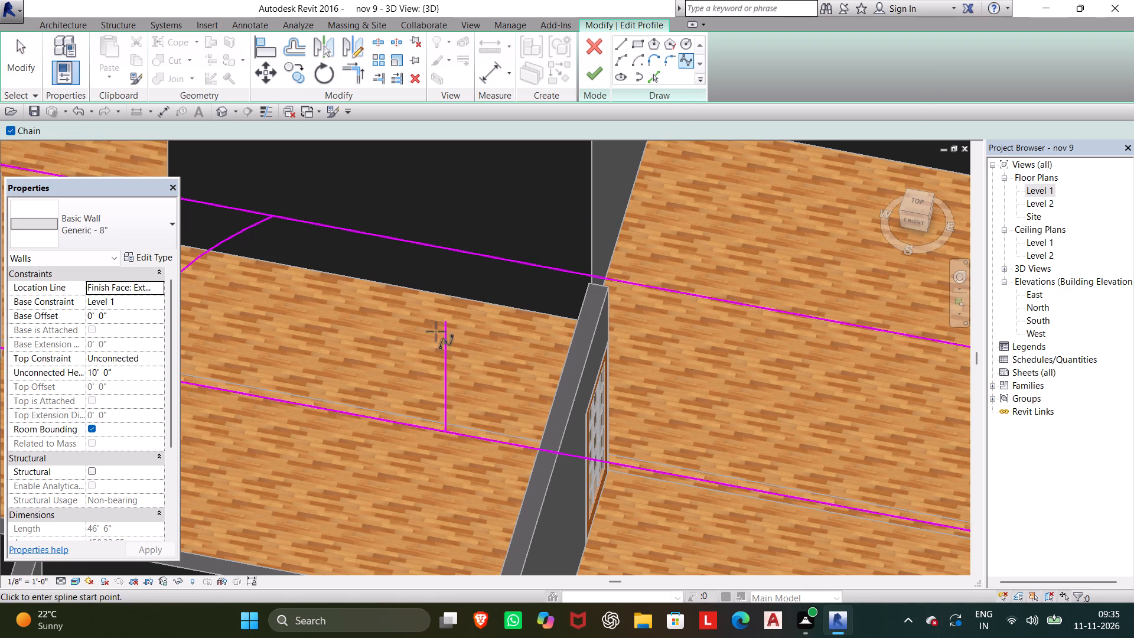
left_click(447, 323)
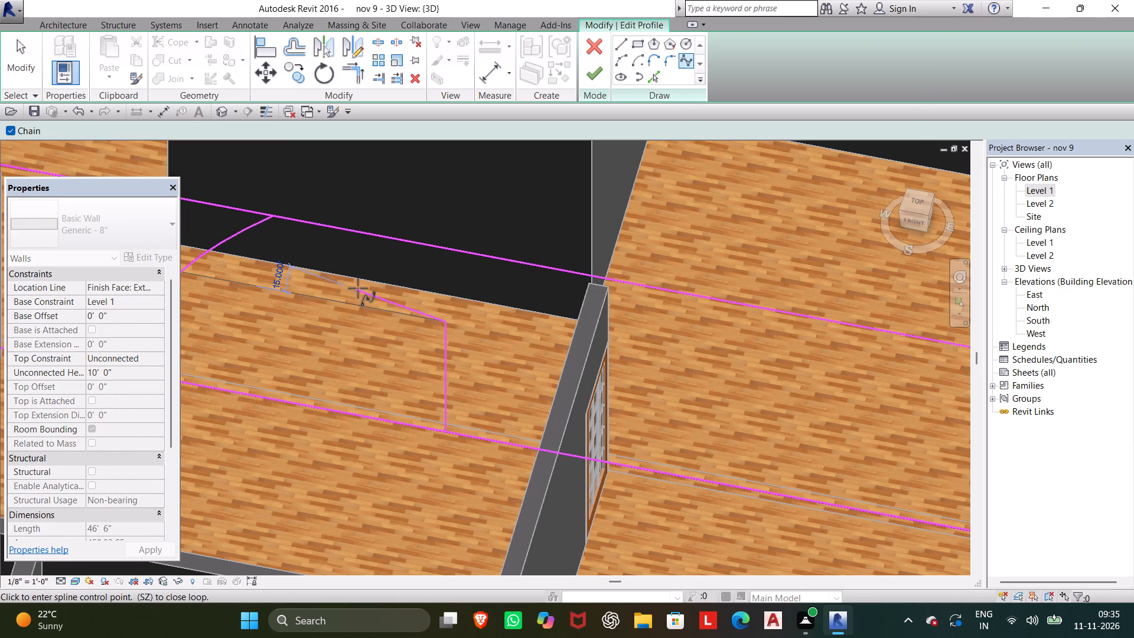
left_click(350, 285)
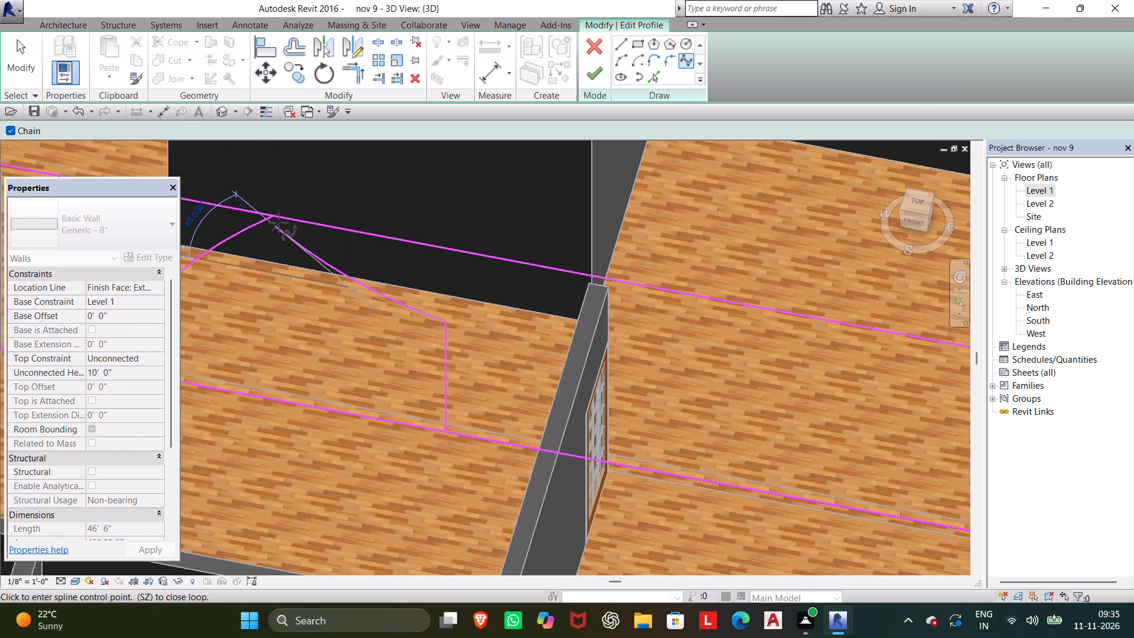
left_click(271, 213)
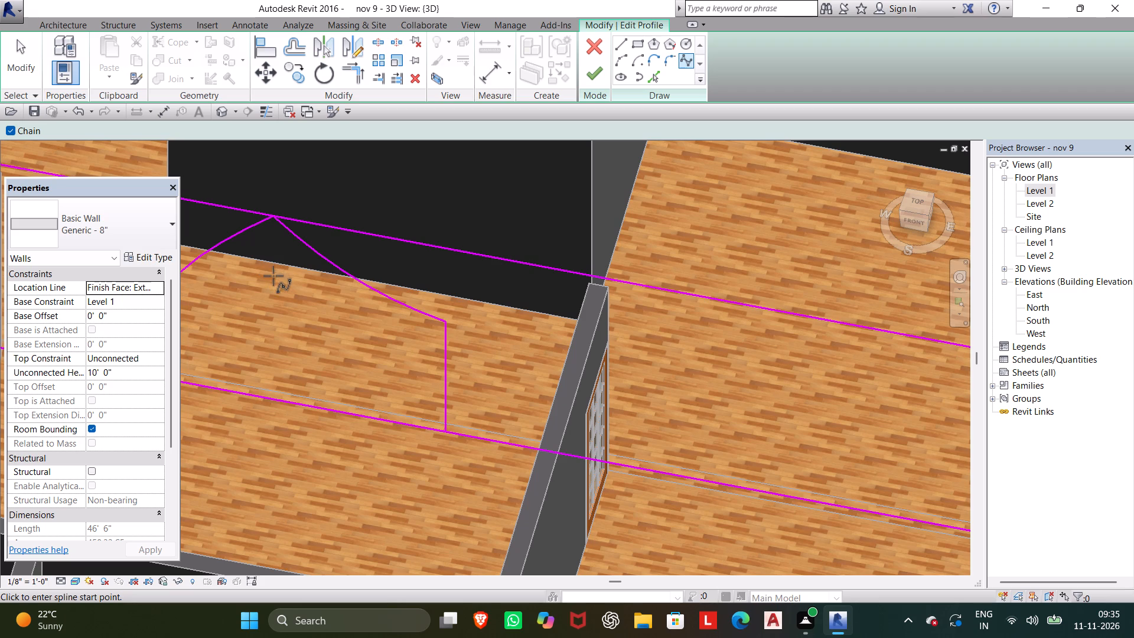
key("Escape")
key("Escape")
Move the eastern spline's middle control point up and outward to bow the curve outward to a length of about 7' 4".
left_click(356, 276)
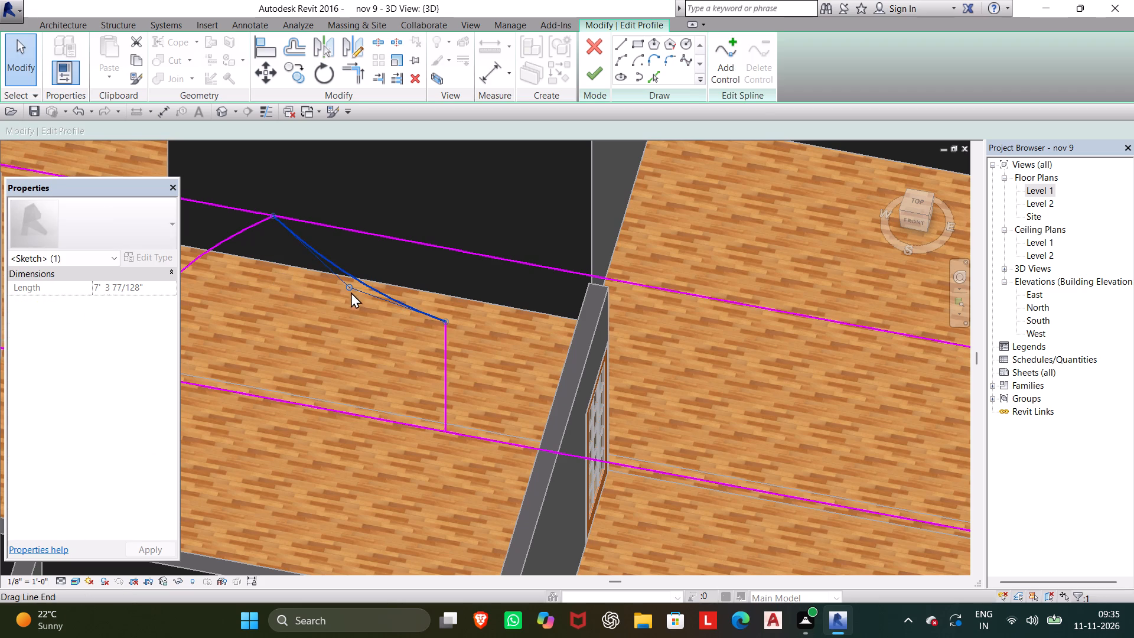
left_click_drag(348, 284, 367, 267)
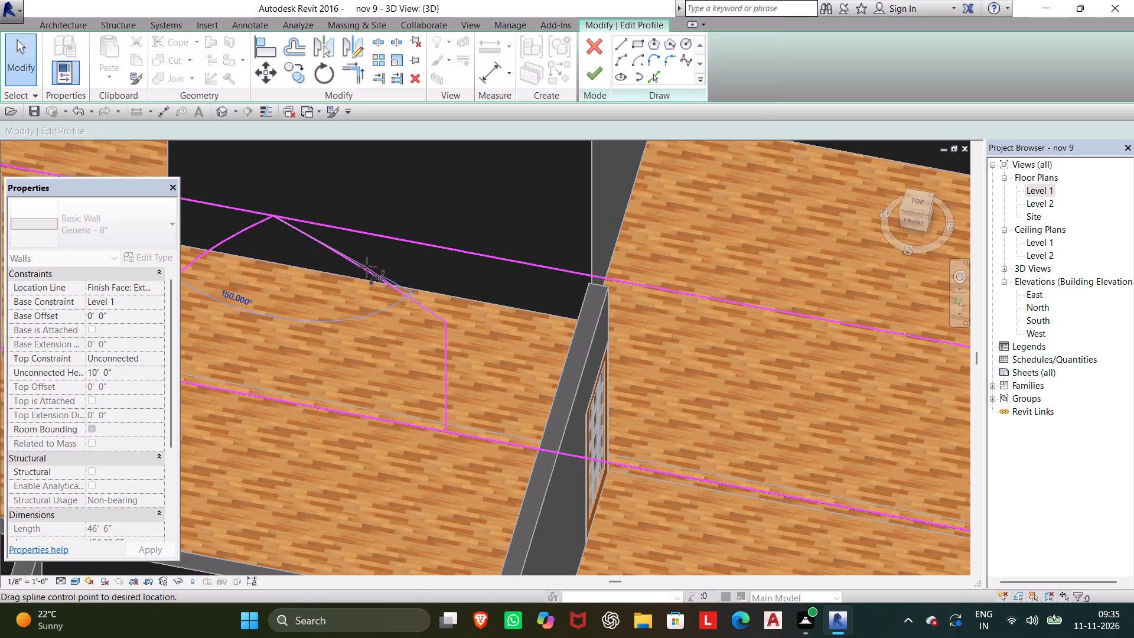
left_click_drag(367, 267, 382, 254)
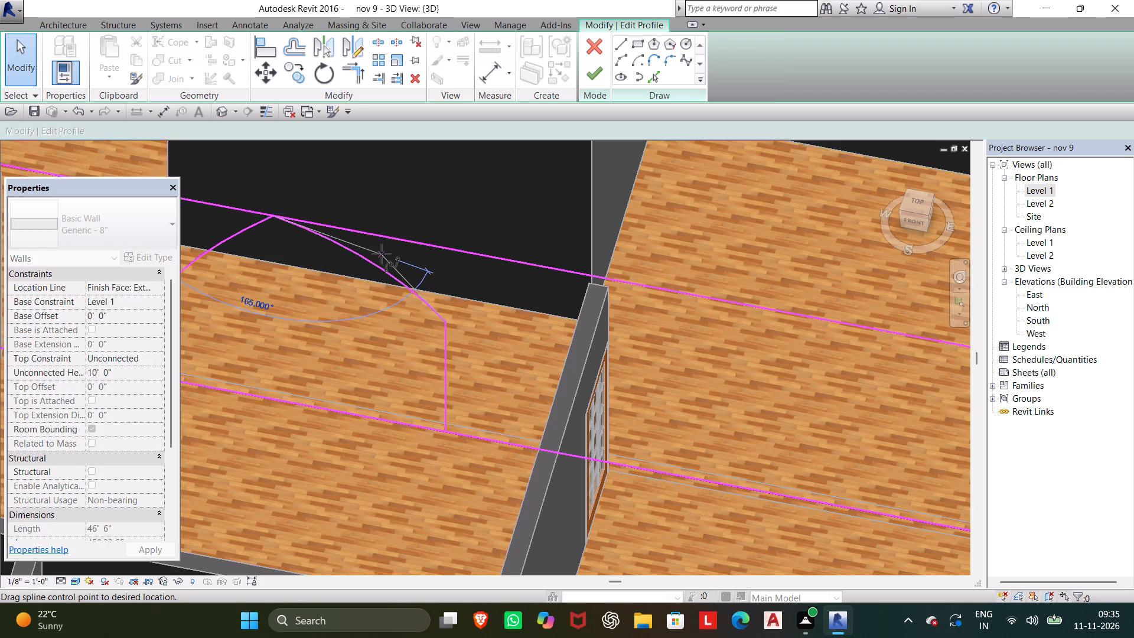
left_click_drag(382, 254, 383, 252)
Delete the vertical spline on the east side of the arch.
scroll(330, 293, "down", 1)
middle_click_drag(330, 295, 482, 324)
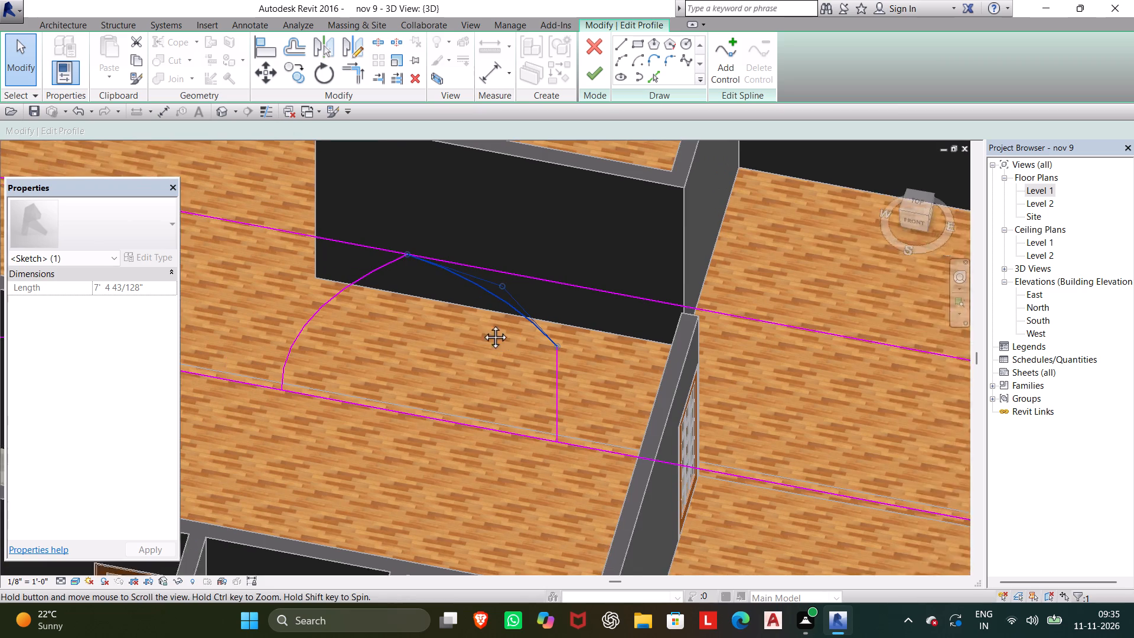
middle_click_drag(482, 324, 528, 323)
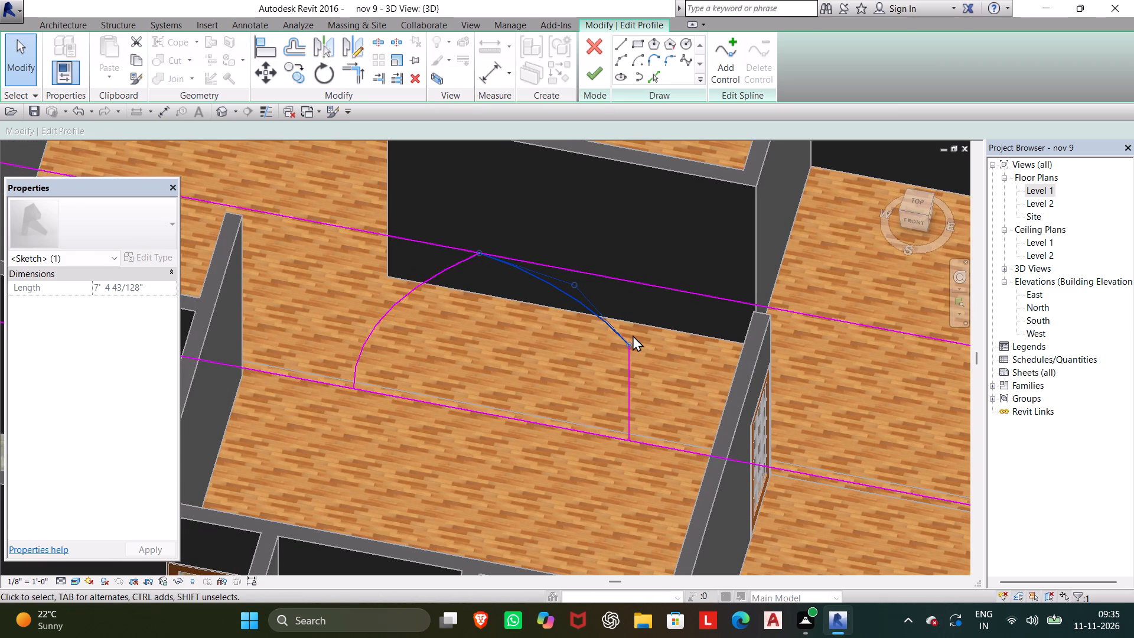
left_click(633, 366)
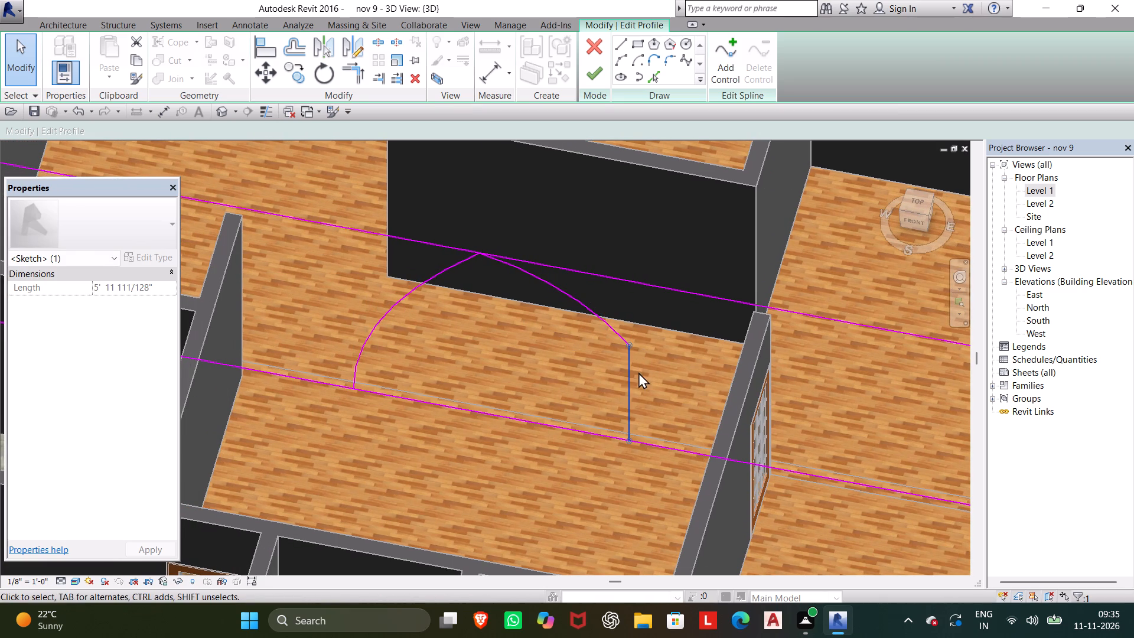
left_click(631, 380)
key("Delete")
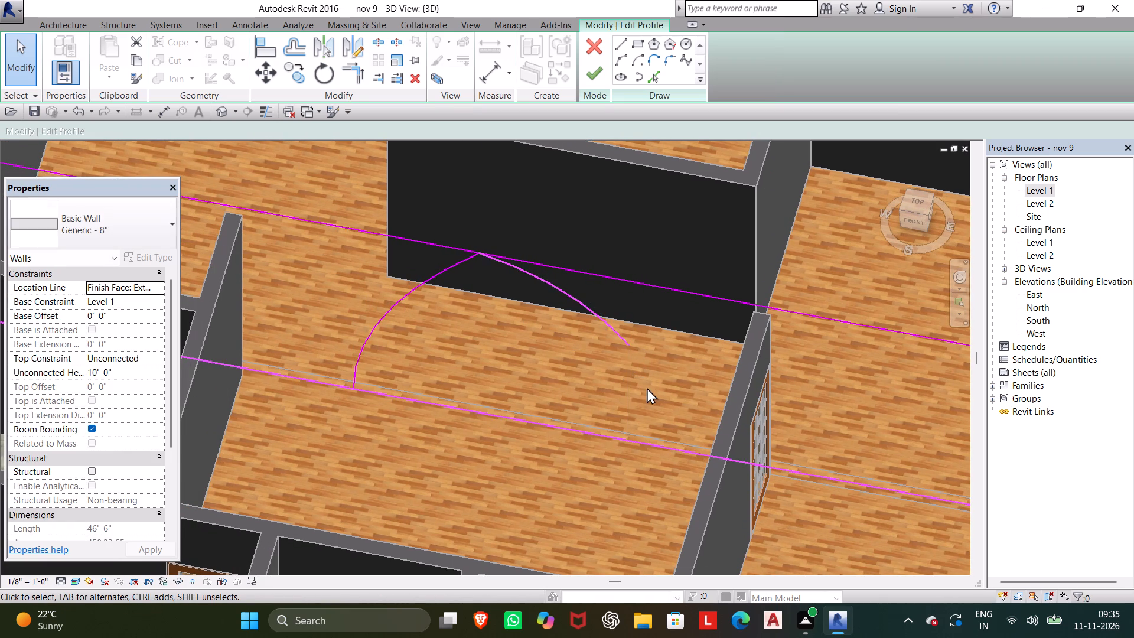
Stretch the eastern arch spline's lower end down and westward onto the base line, for a length of about 10' 11".
left_click(623, 346)
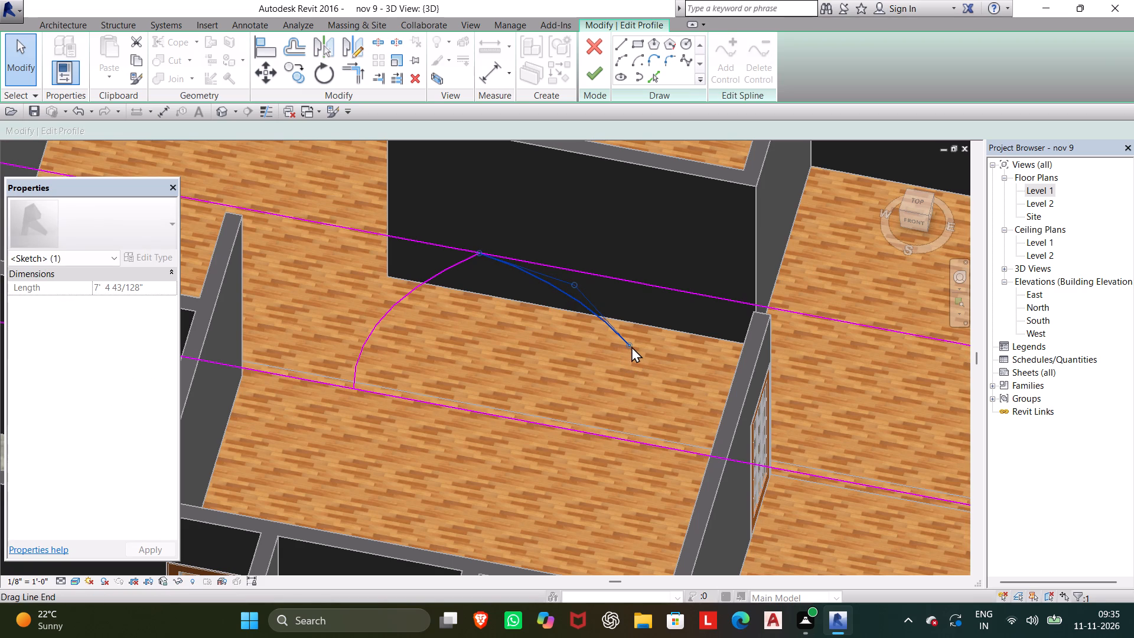
left_click_drag(631, 346, 637, 419)
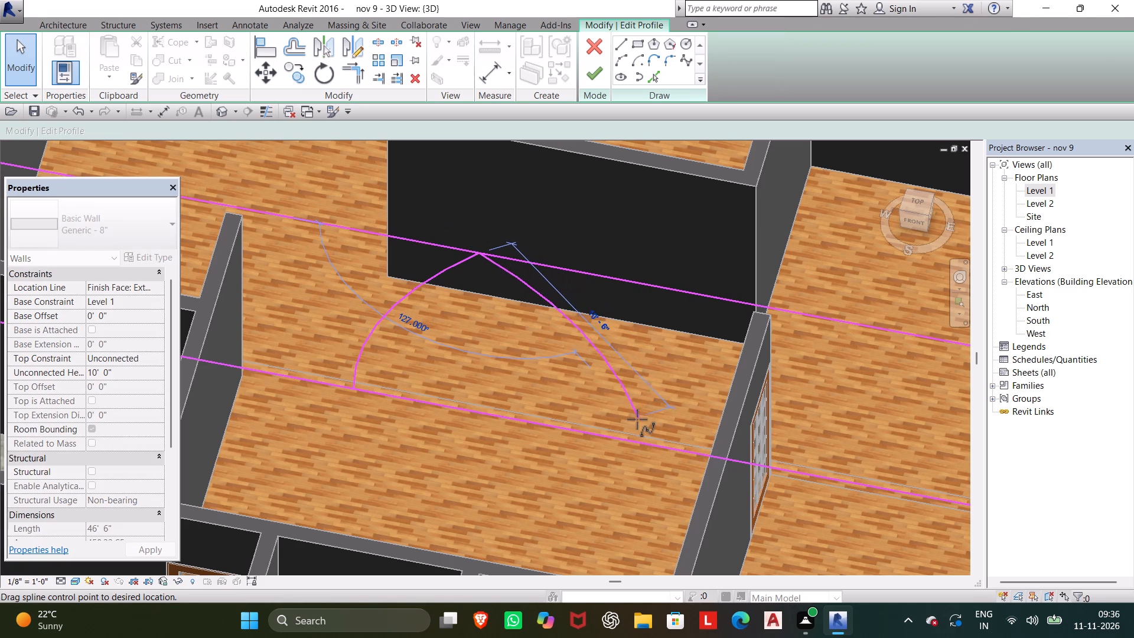
left_click_drag(637, 419, 627, 438)
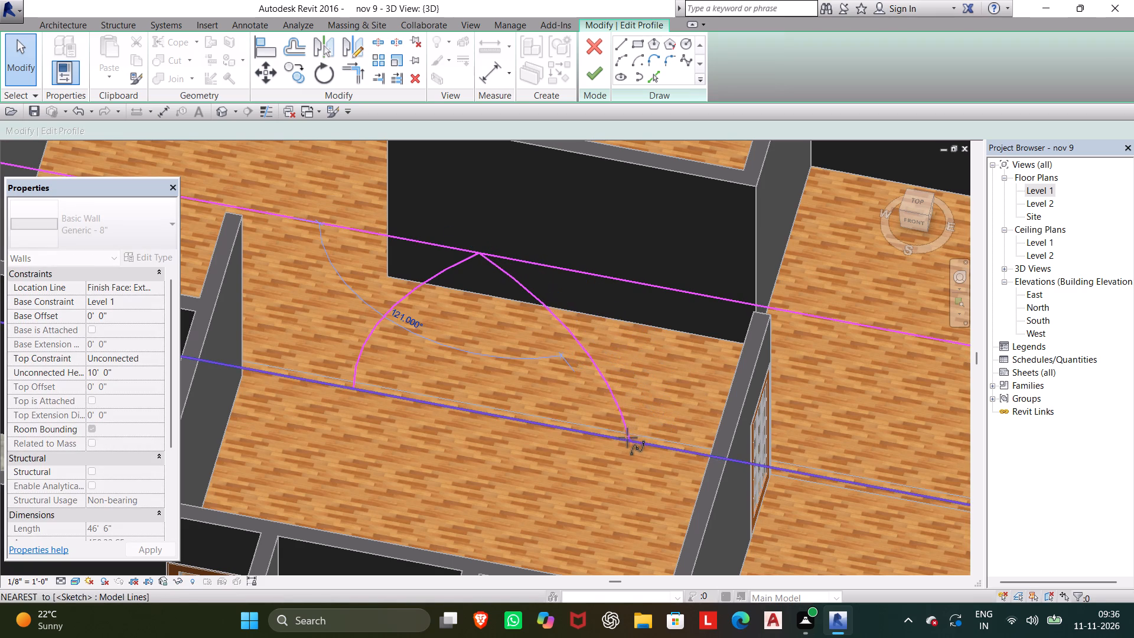
left_click_drag(627, 438, 565, 411)
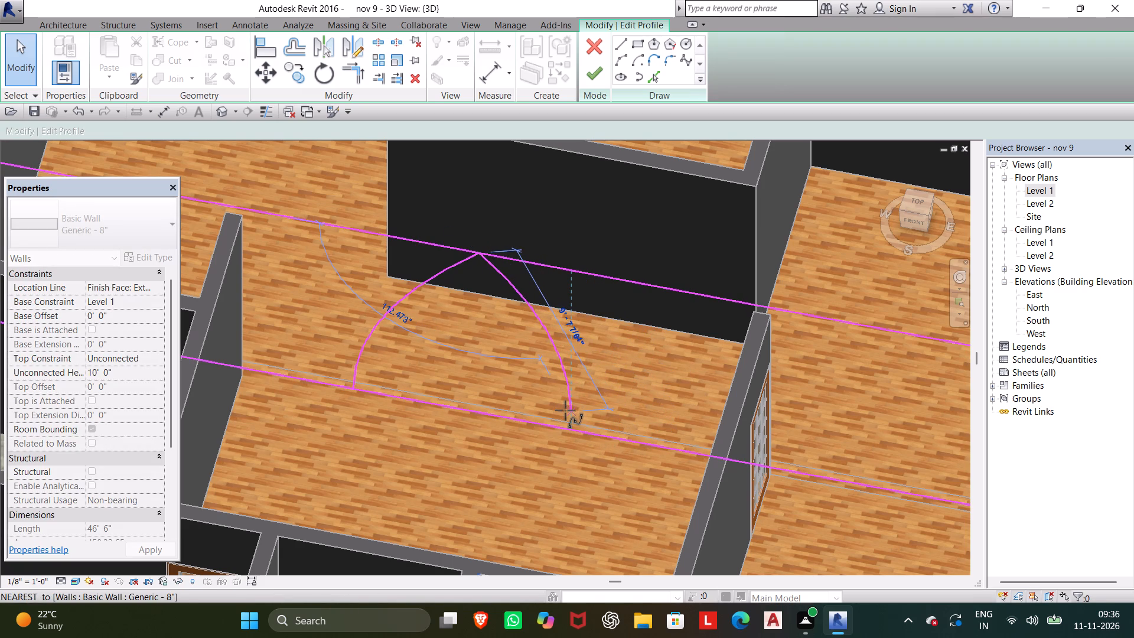
left_click_drag(565, 411, 573, 429)
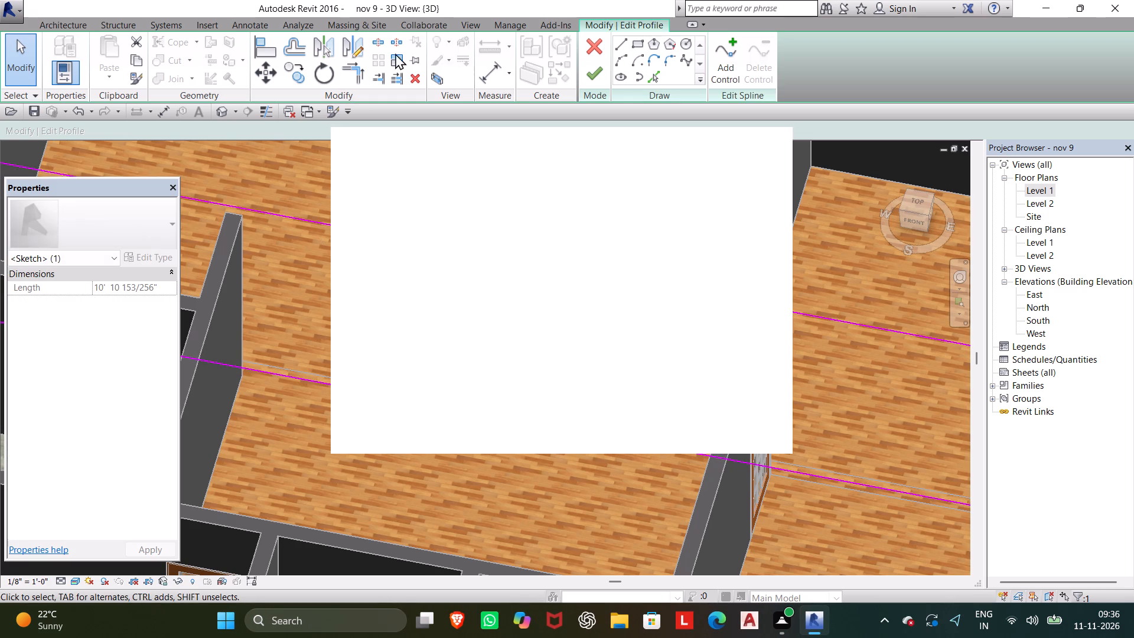
Split the wall profile's base line at the lower ends of the west and east arch splines.
left_click(376, 40)
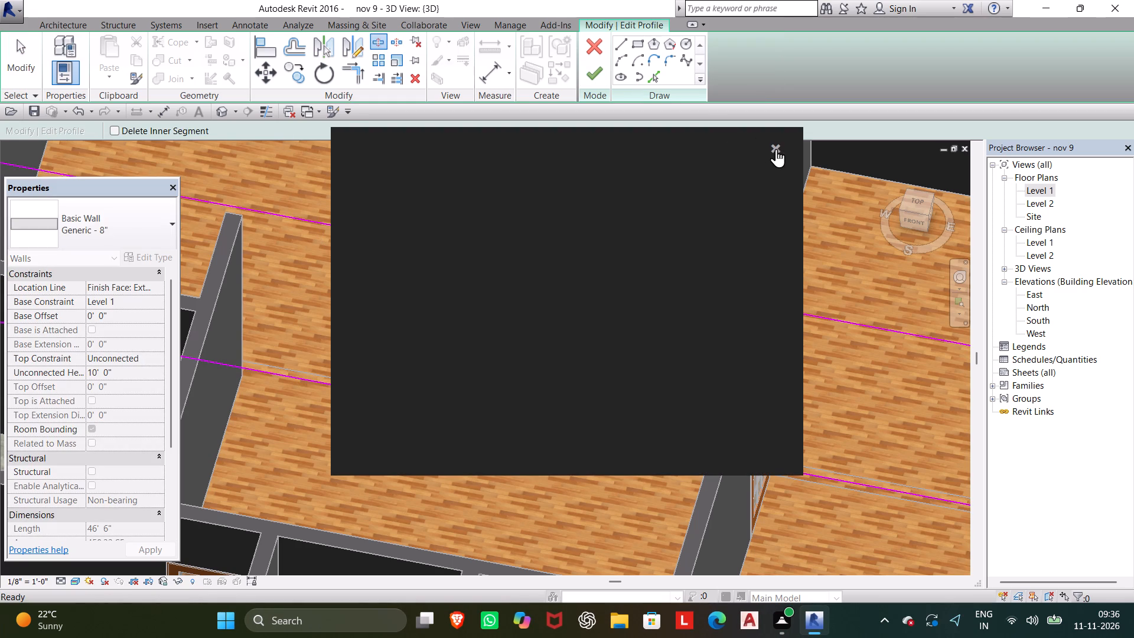
left_click(777, 148)
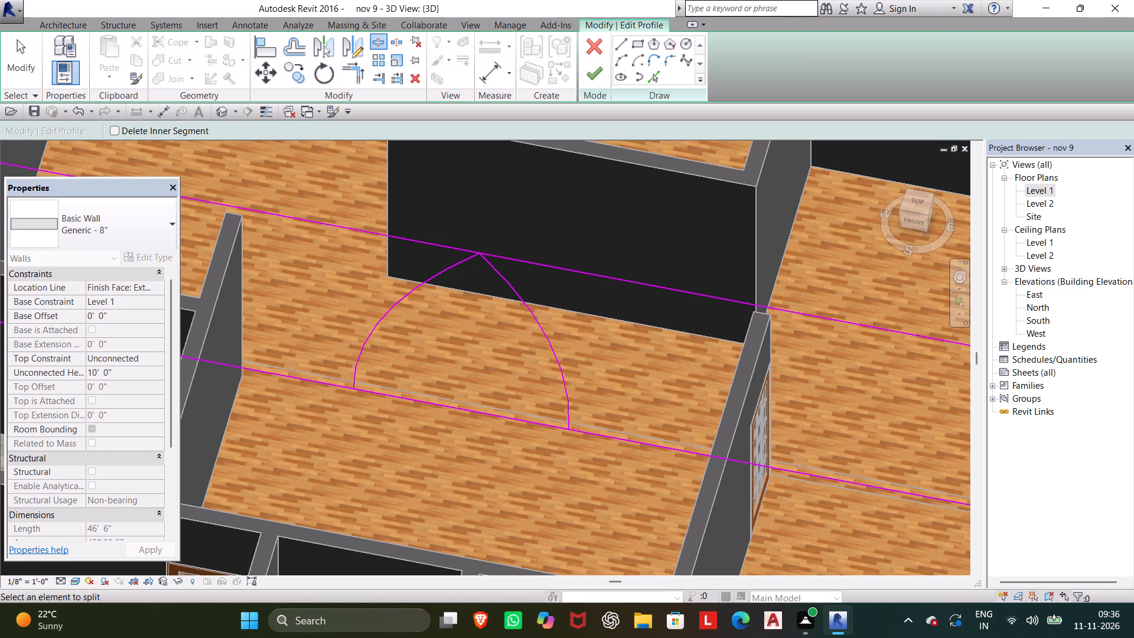
scroll(347, 445, "up", 5)
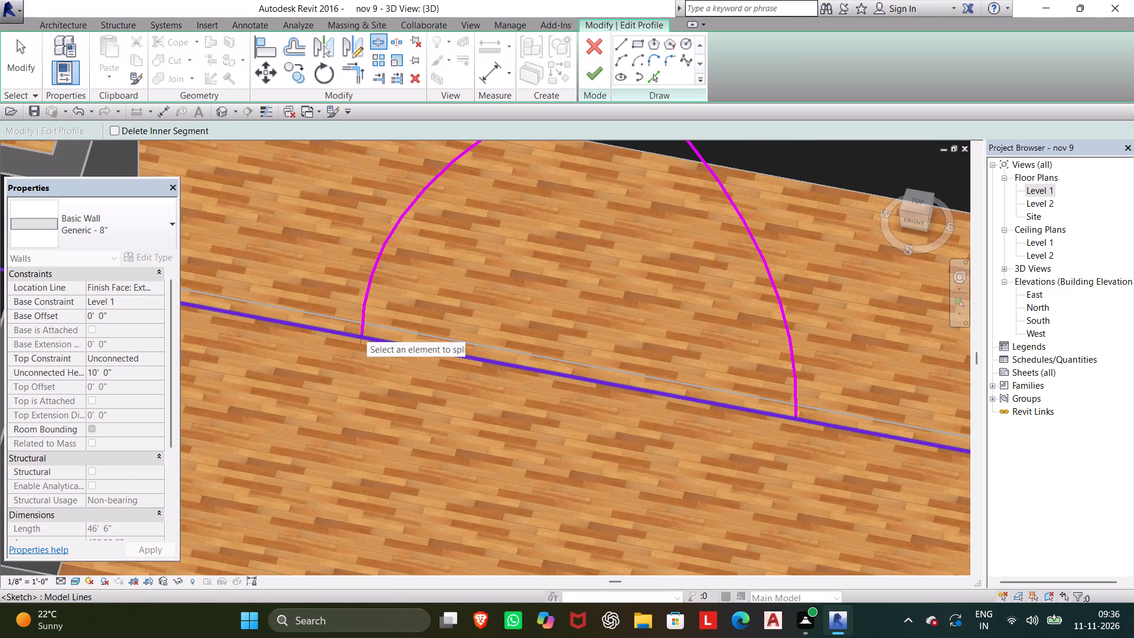
left_click(361, 334)
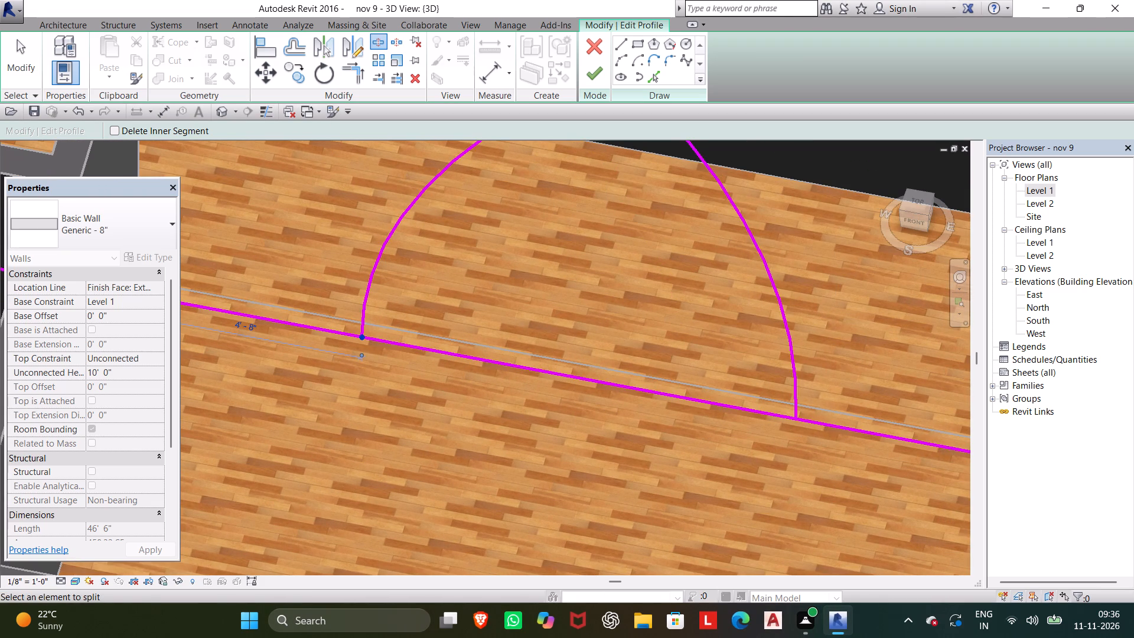
left_click(794, 415)
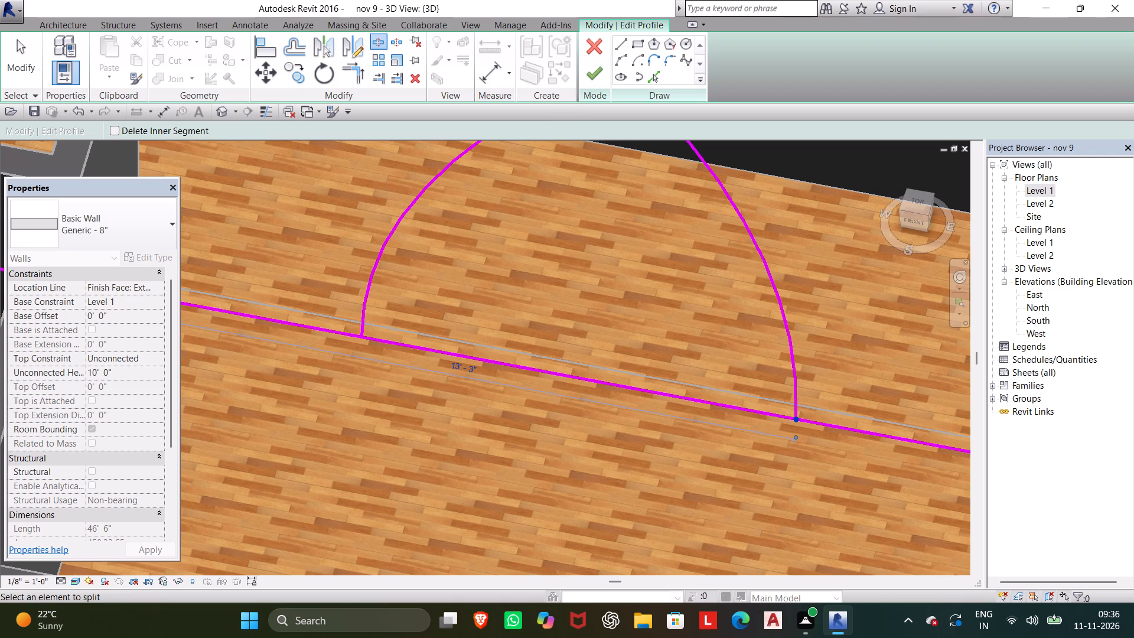
Trim the western base line segment and the west arch spline to a corner where they meet.
left_click(357, 75)
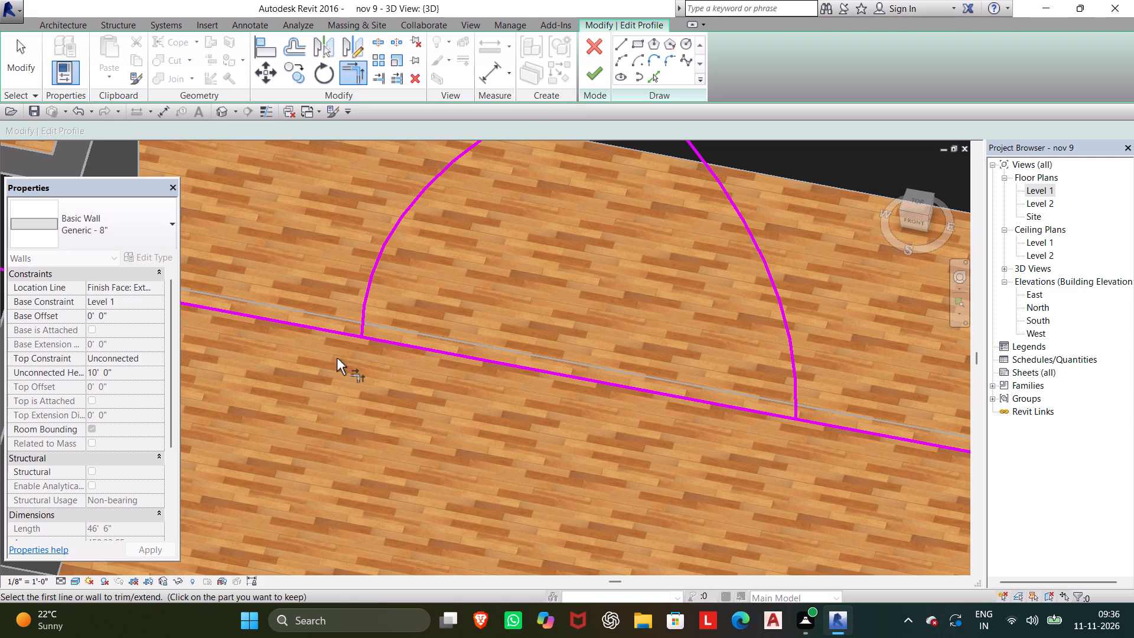
left_click(339, 336)
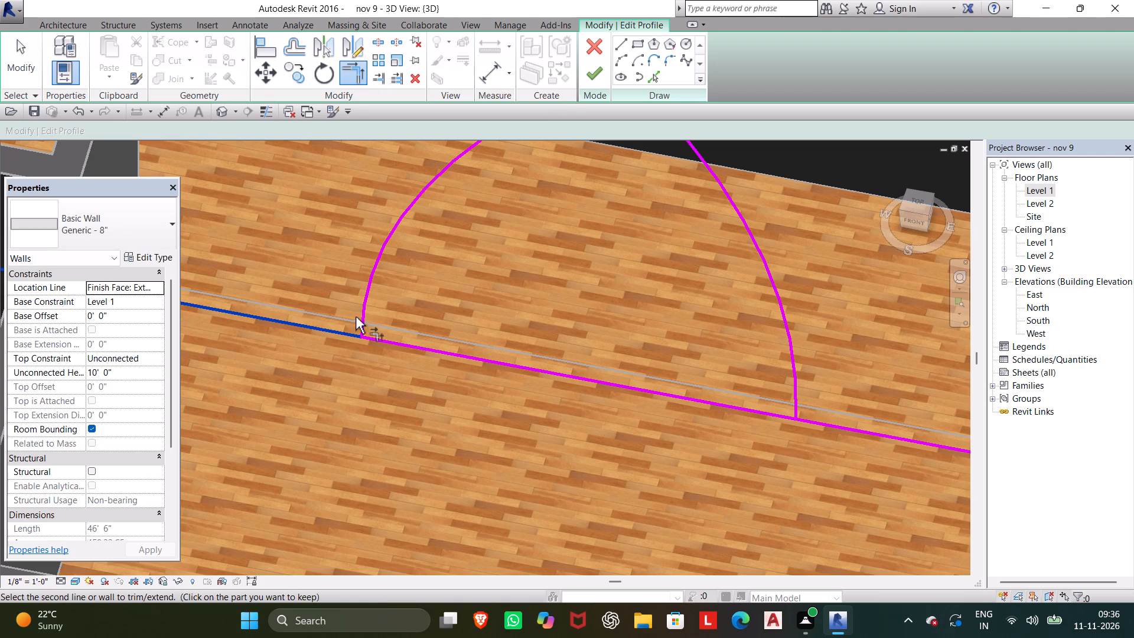
left_click(366, 309)
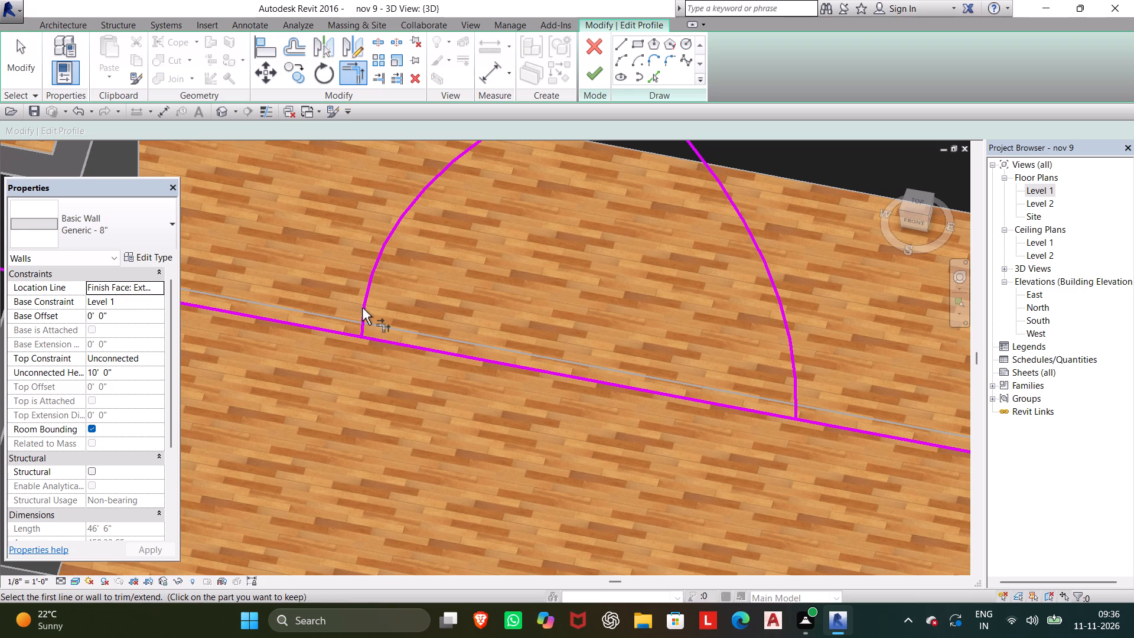
left_click(362, 308)
left_click(356, 331)
key("Escape")
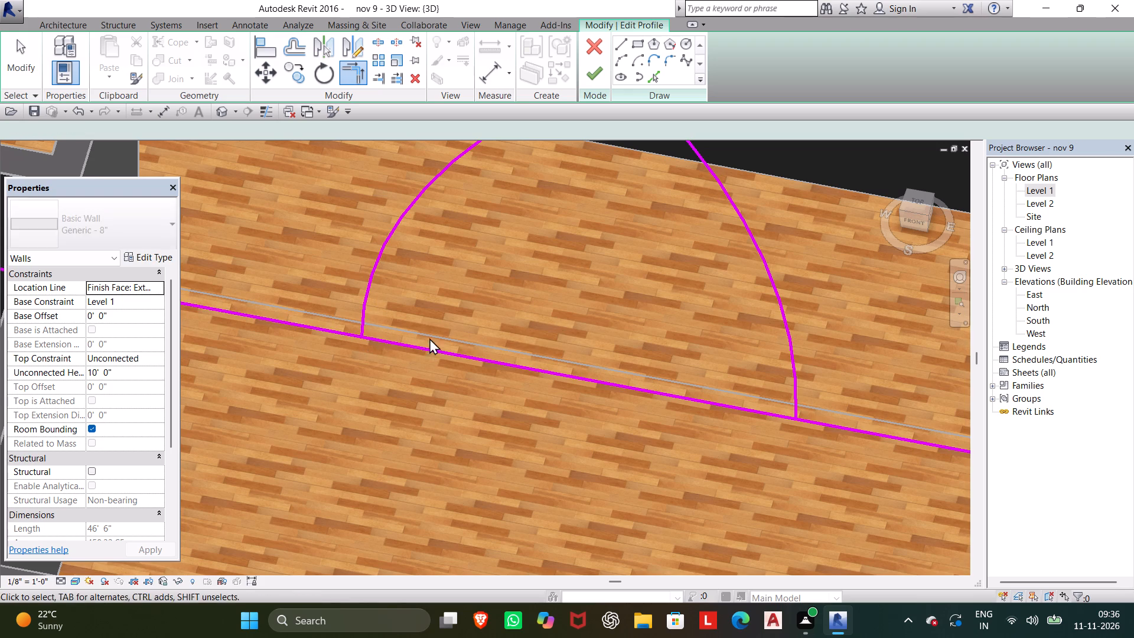
key("Escape")
Delete the base line segment between the two arch splines.
left_click(507, 362)
key("Delete")
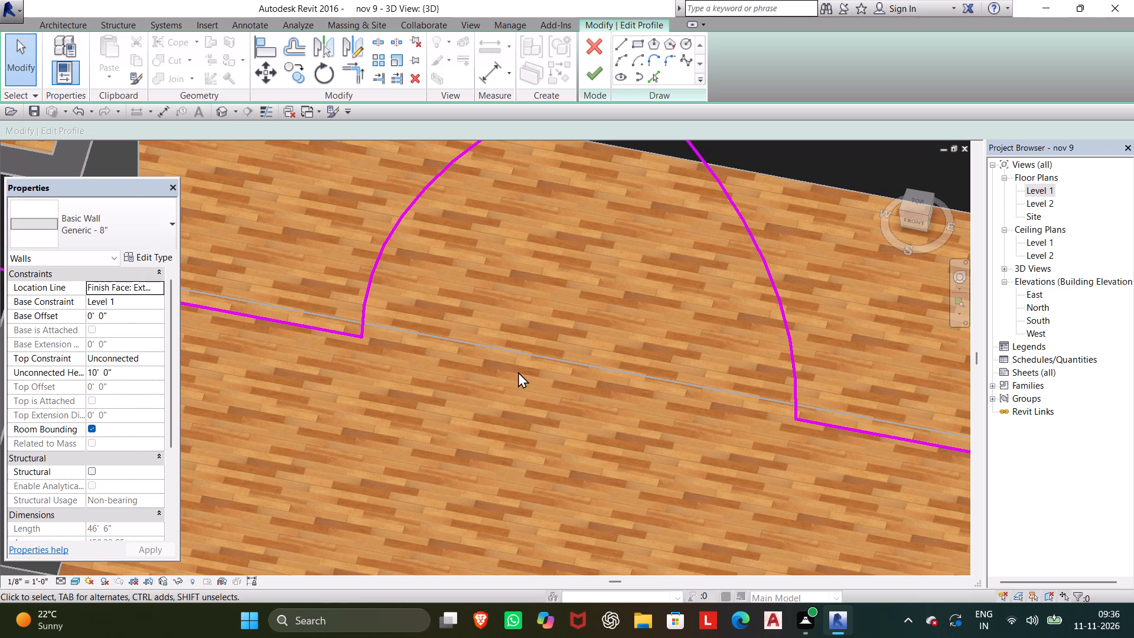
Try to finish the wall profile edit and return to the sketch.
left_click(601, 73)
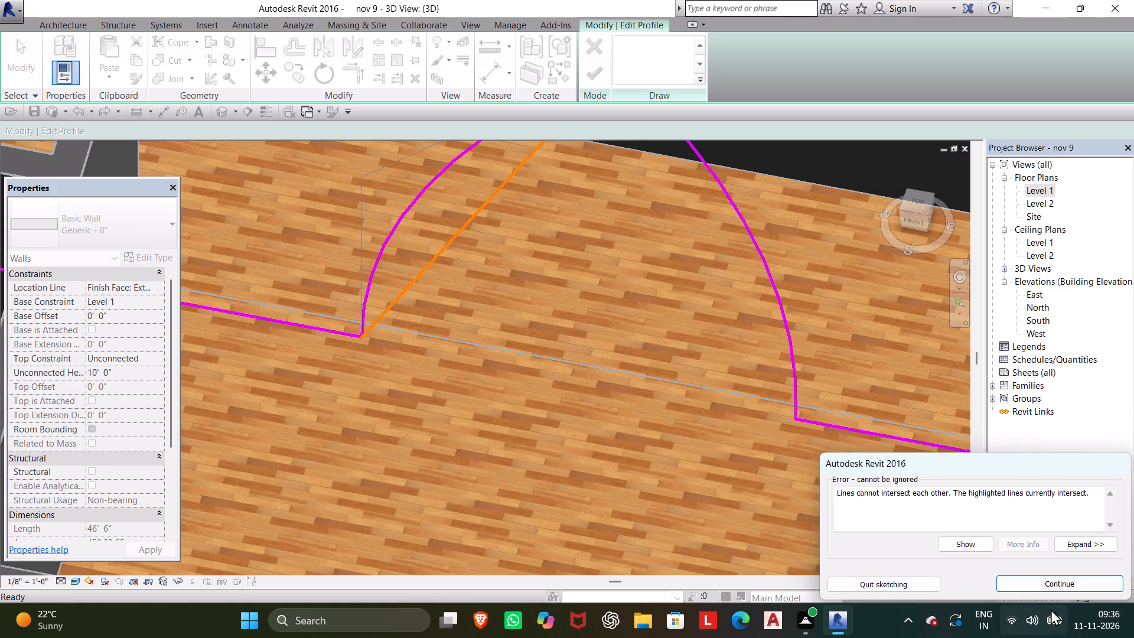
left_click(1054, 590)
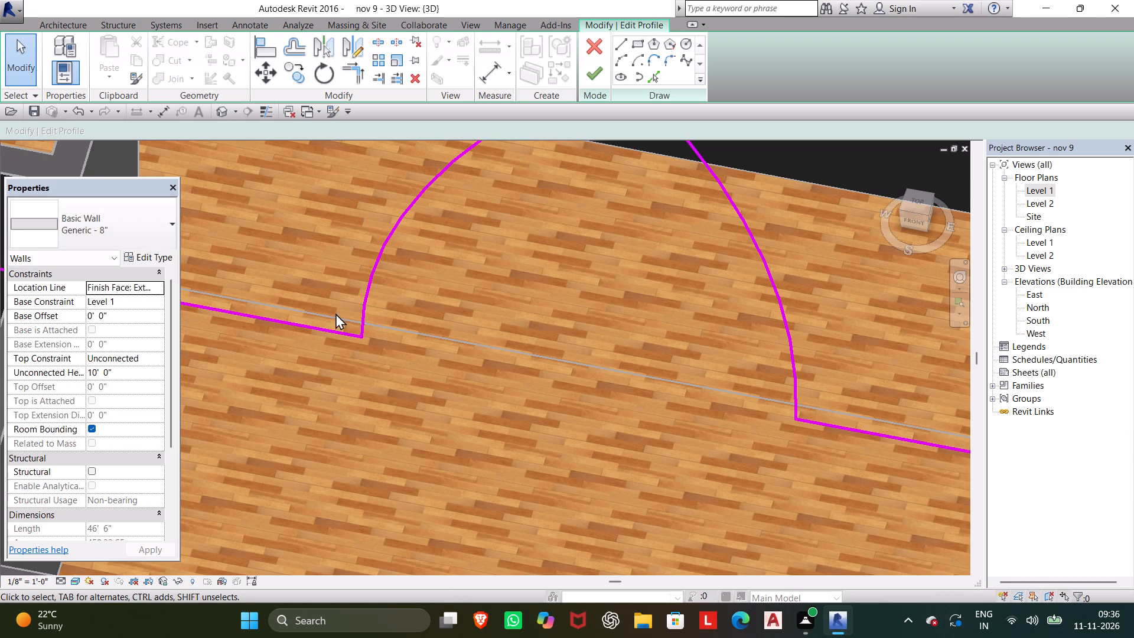
Examine the profile sketch's joints at the west spline's foot, the arch apex and the east spline's foot.
scroll(338, 322, "up", 17)
scroll(377, 316, "down", 4)
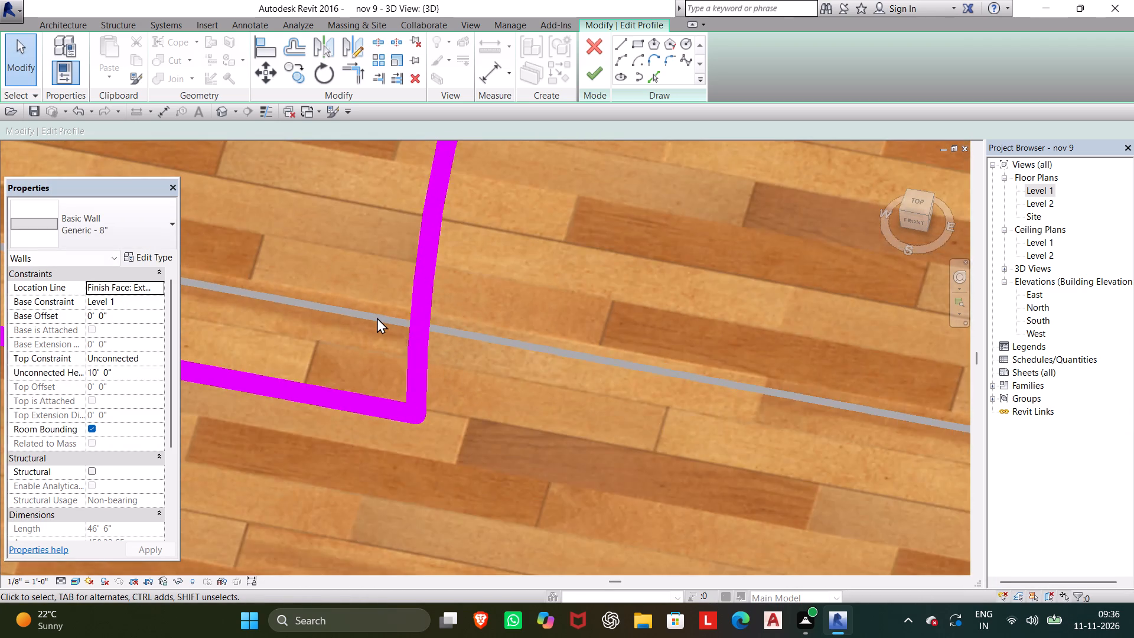
scroll(377, 317, "down", 3)
left_click(405, 354)
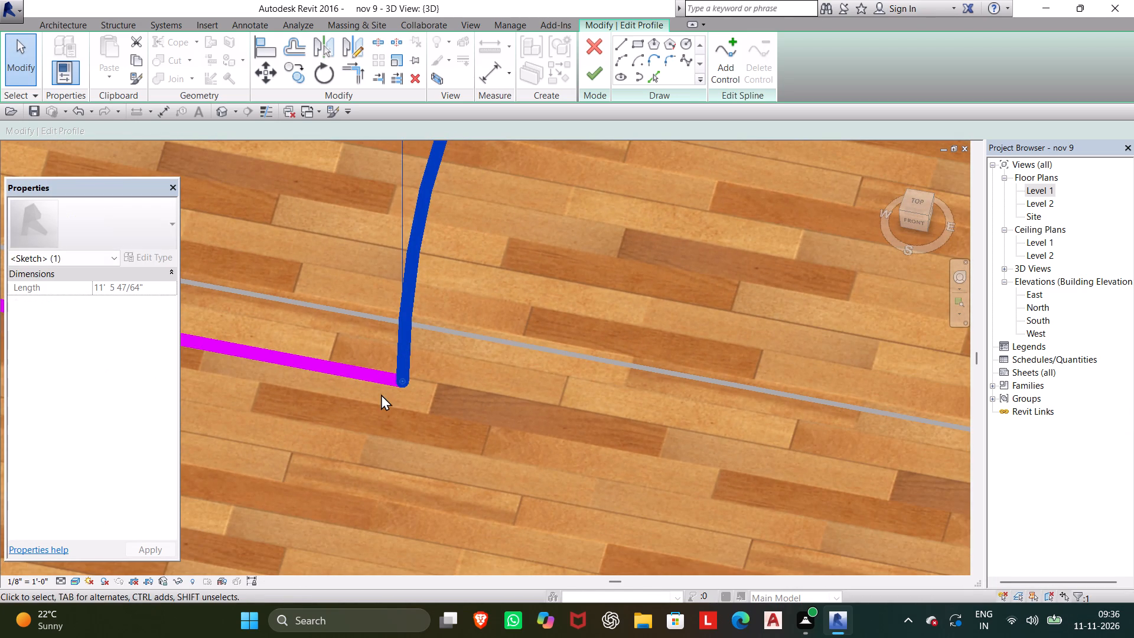
left_click(377, 379)
scroll(403, 357, "down", 11)
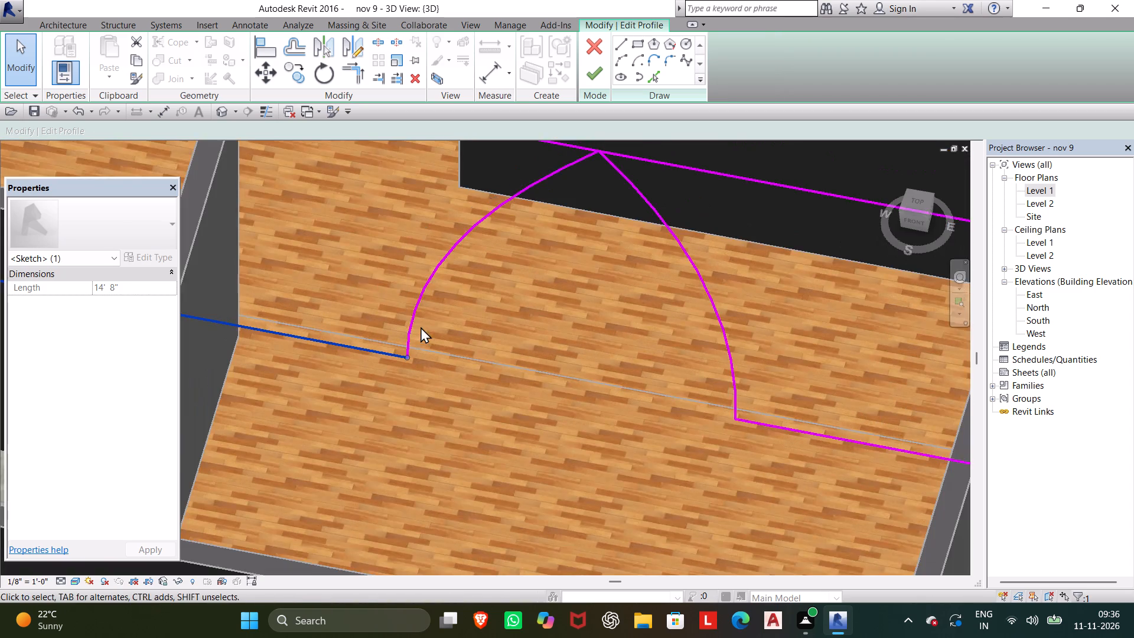
scroll(421, 327, "down", 2)
middle_click_drag(432, 311, 402, 434)
scroll(551, 272, "up", 12)
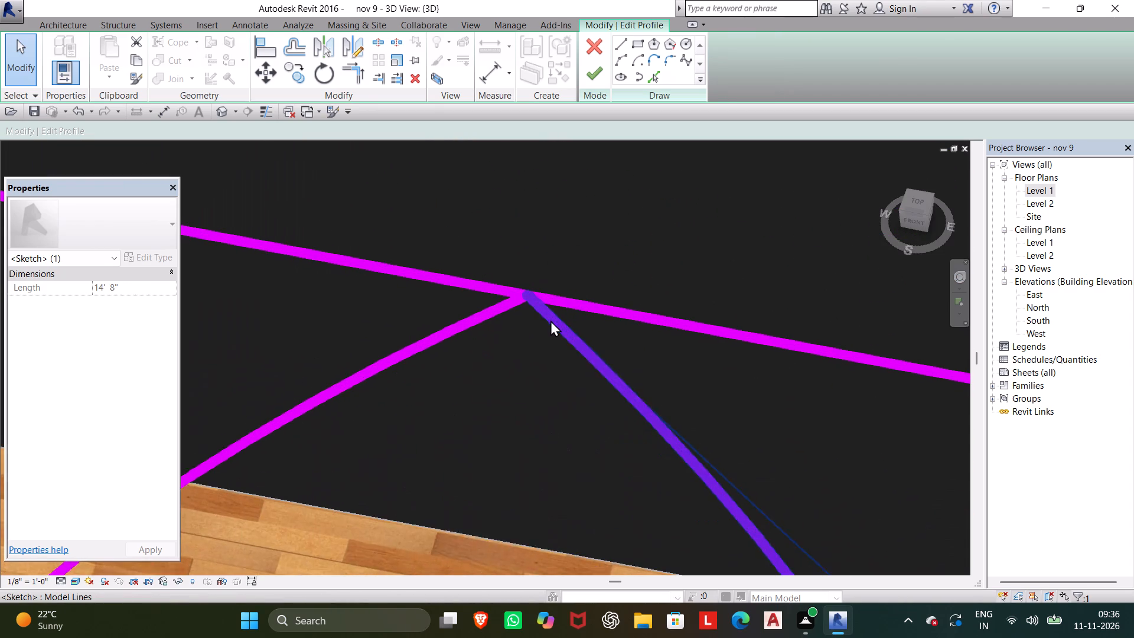
left_click(493, 305)
scroll(551, 304, "down", 2)
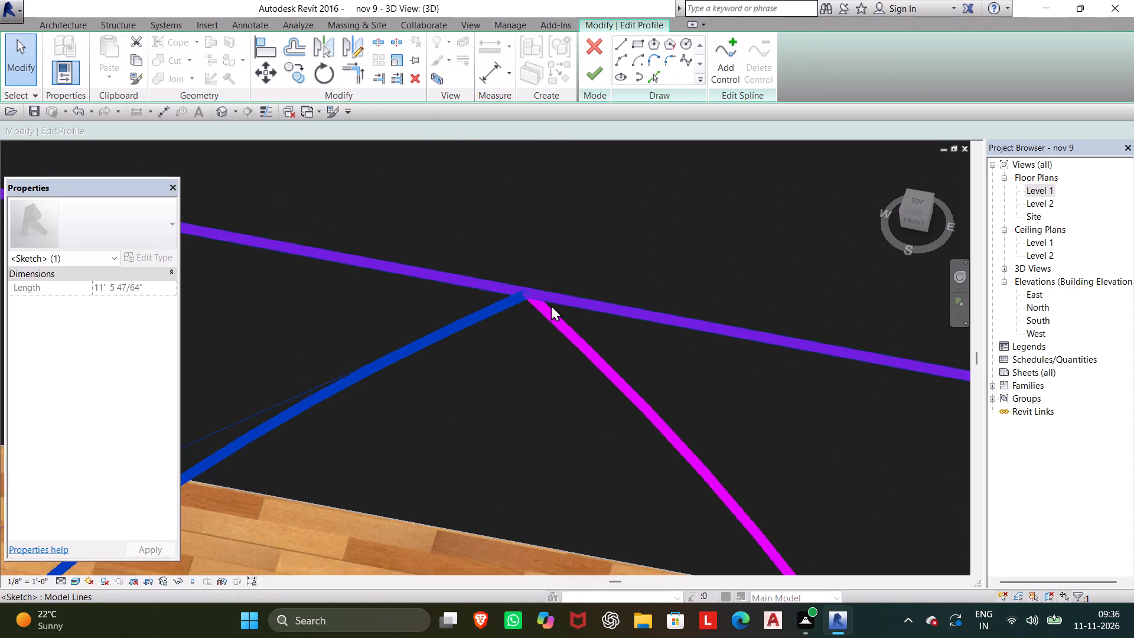
scroll(551, 305, "down", 10)
middle_click_drag(539, 287, 444, 237)
scroll(598, 483, "up", 9)
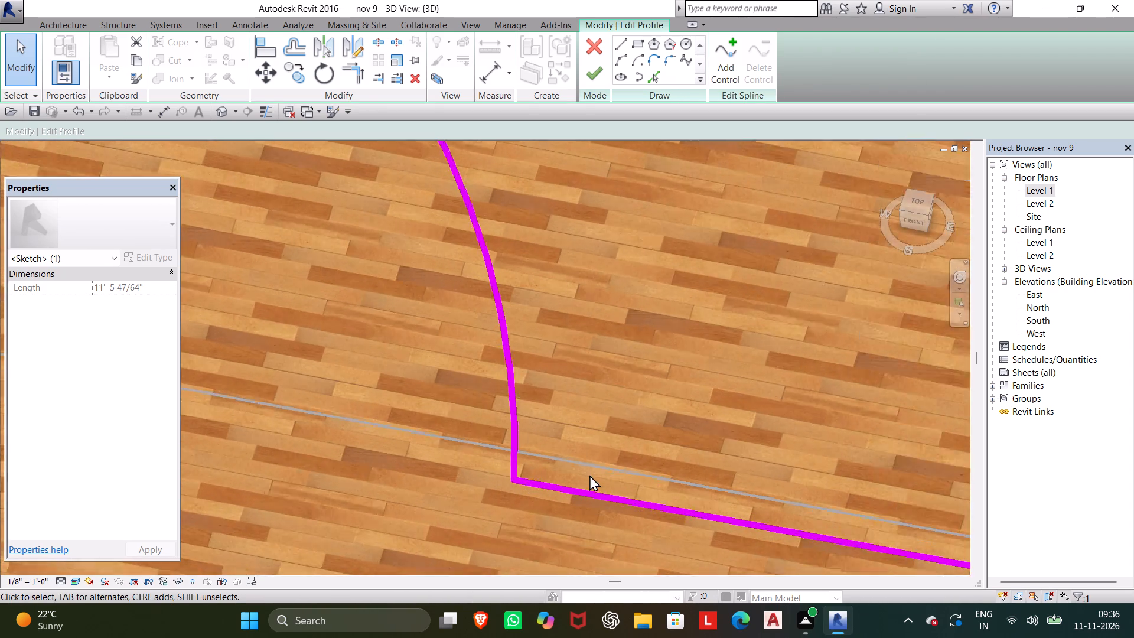
scroll(589, 475, "up", 2)
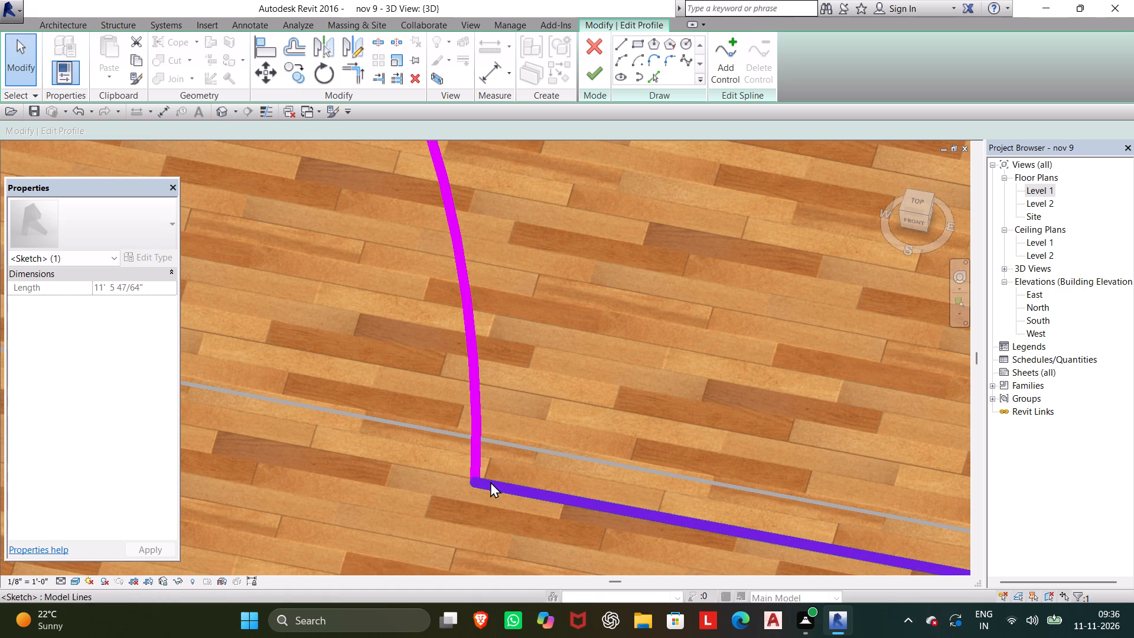
left_click(490, 481)
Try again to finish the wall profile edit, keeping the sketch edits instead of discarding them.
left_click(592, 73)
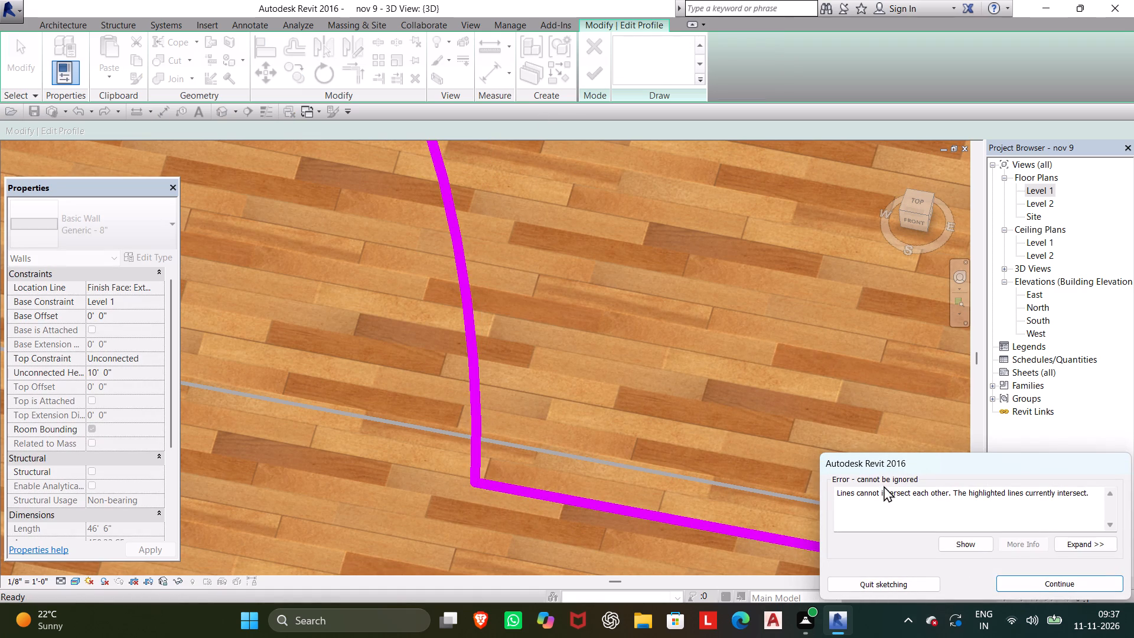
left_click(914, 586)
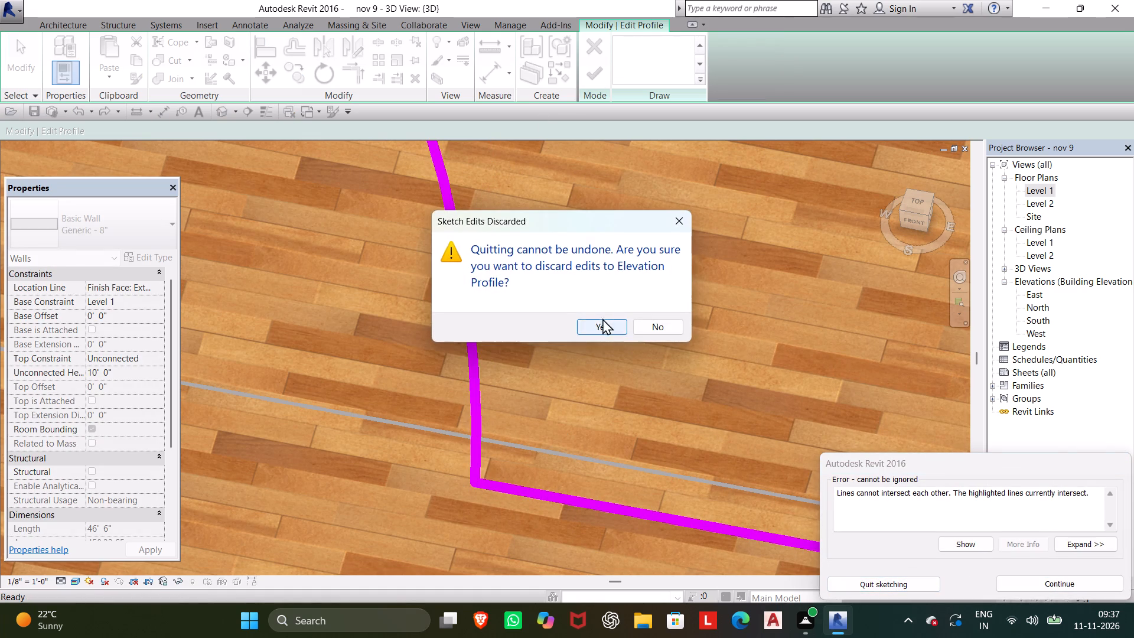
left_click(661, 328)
Move the west arch spline's upper end slightly down and westward, off the wall's top profile line.
scroll(617, 334, "down", 3)
scroll(567, 309, "down", 14)
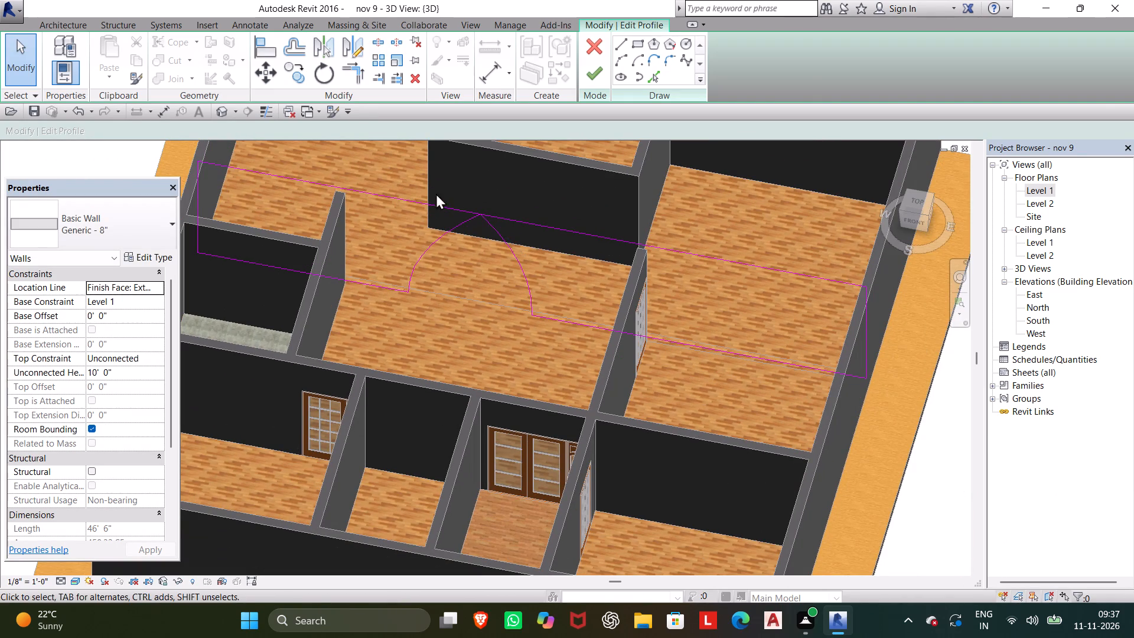
scroll(462, 300, "up", 4)
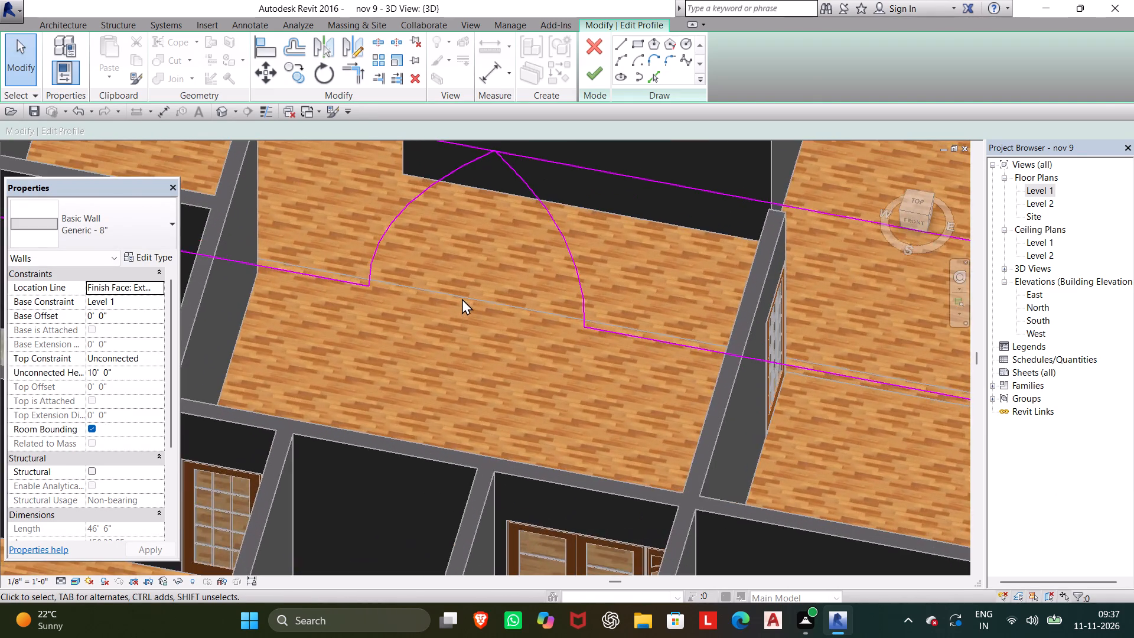
scroll(462, 298, "up", 4)
scroll(443, 288, "down", 8)
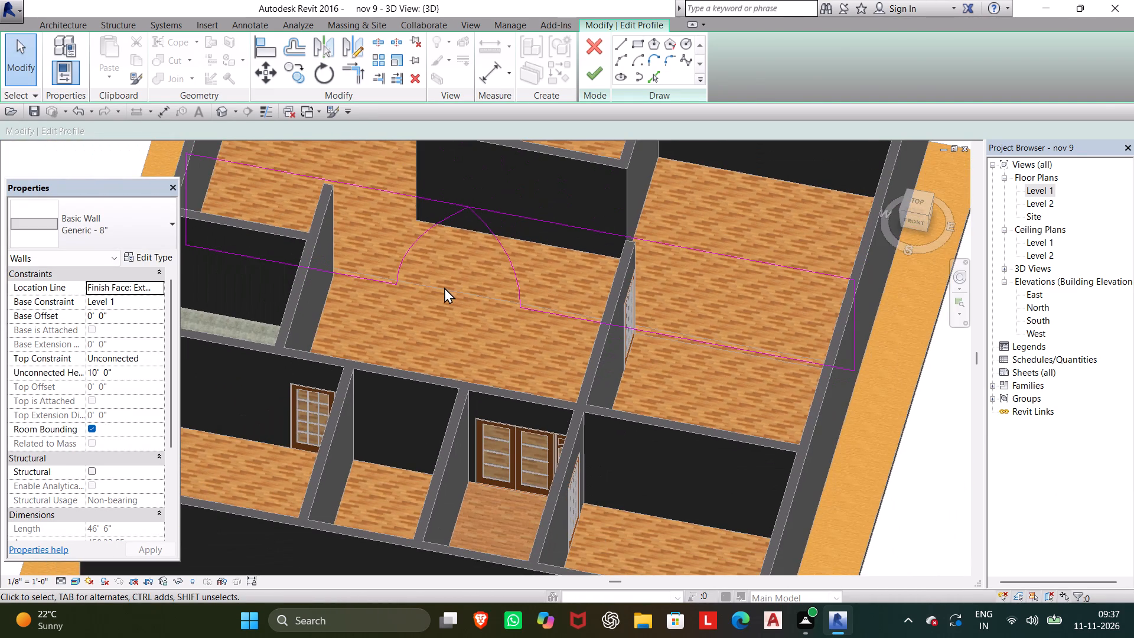
scroll(470, 219, "up", 12)
left_click(480, 180)
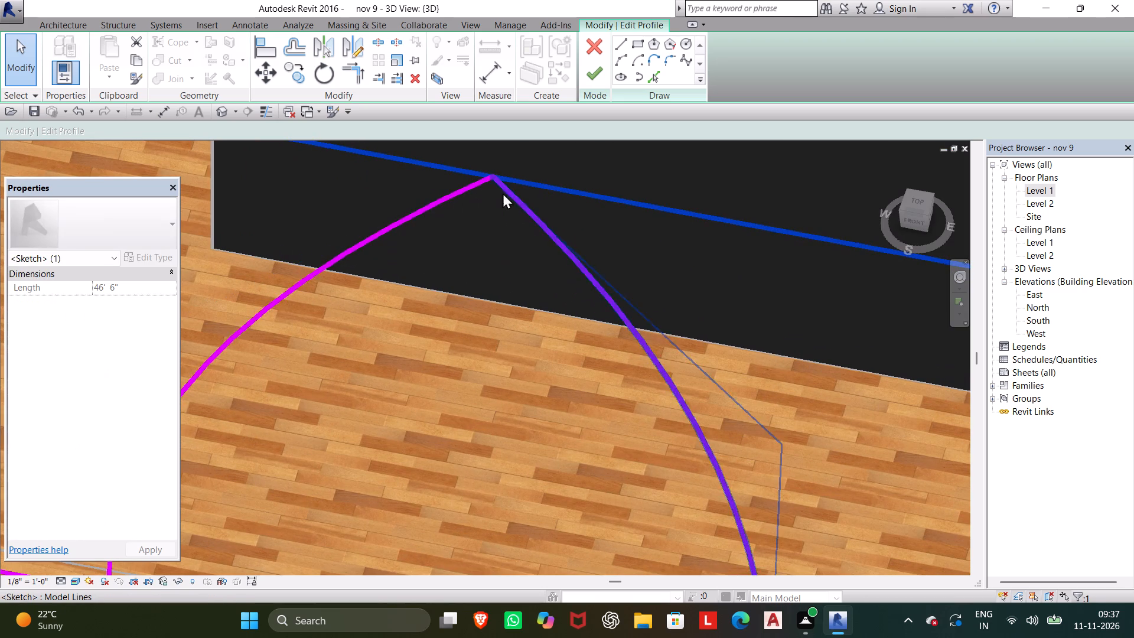
scroll(514, 182, "up", 11)
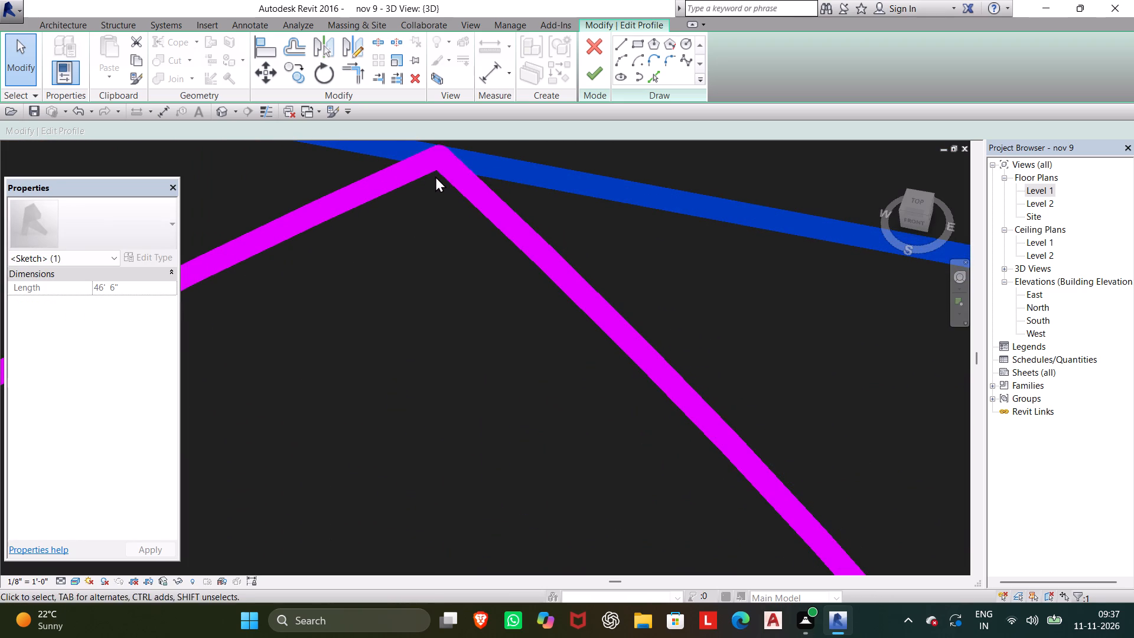
left_click(435, 161)
scroll(425, 183, "down", 6)
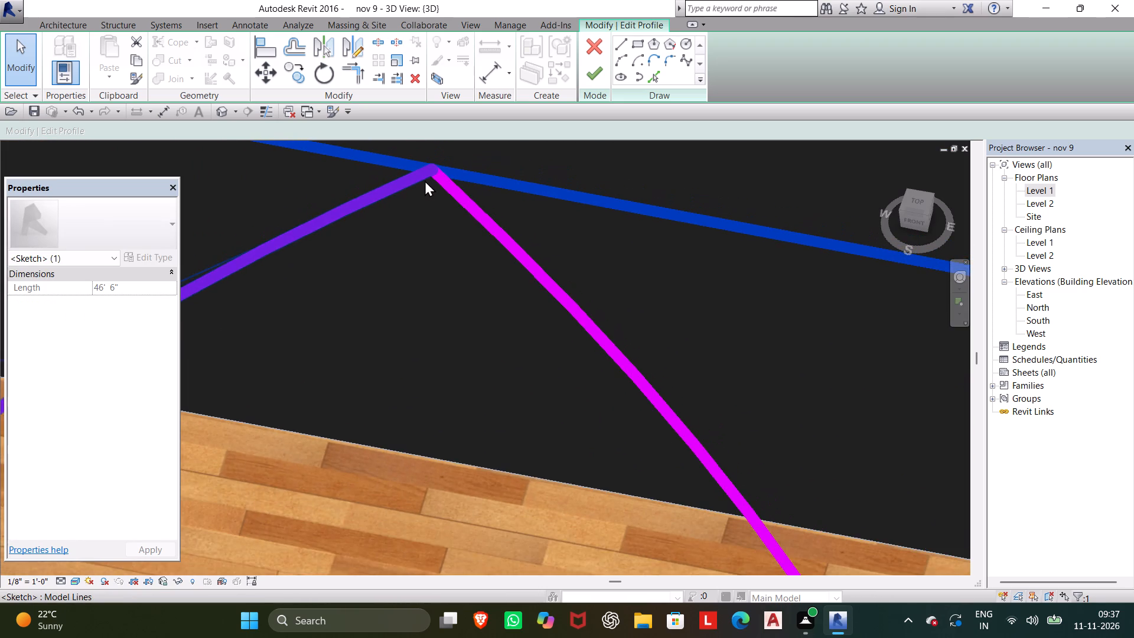
left_click(413, 180)
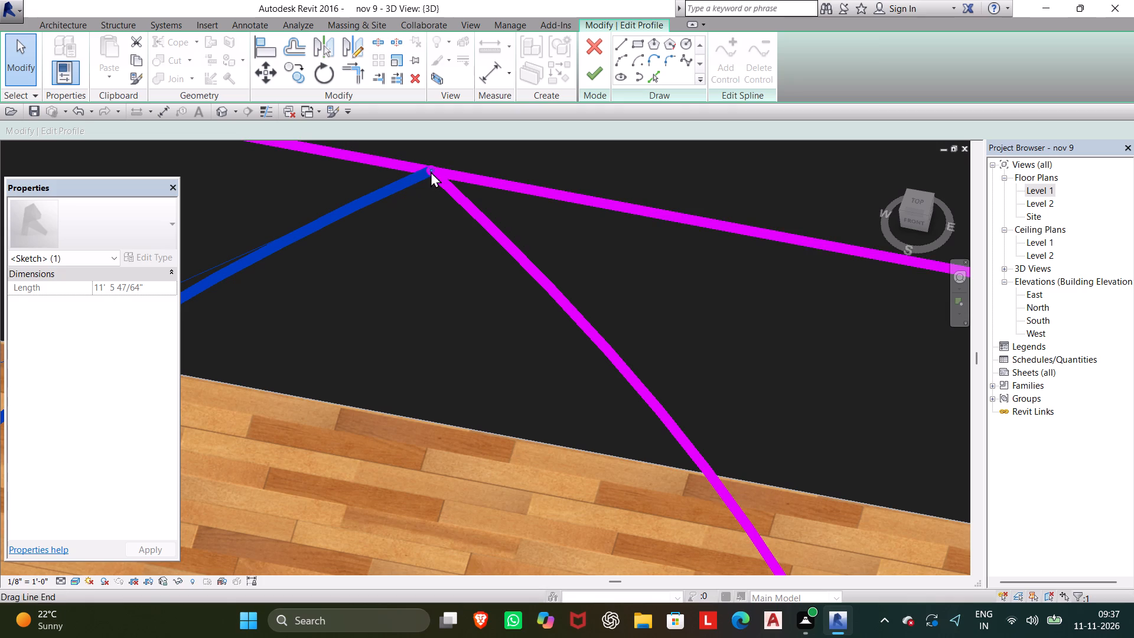
left_click_drag(431, 171, 426, 190)
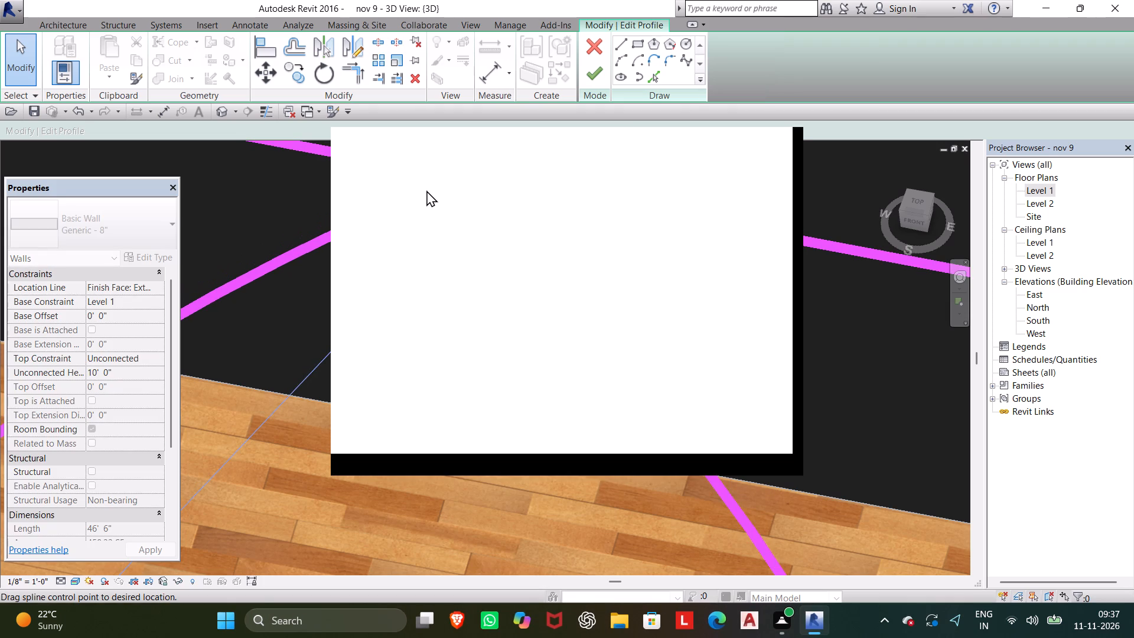
left_click_drag(426, 190, 396, 196)
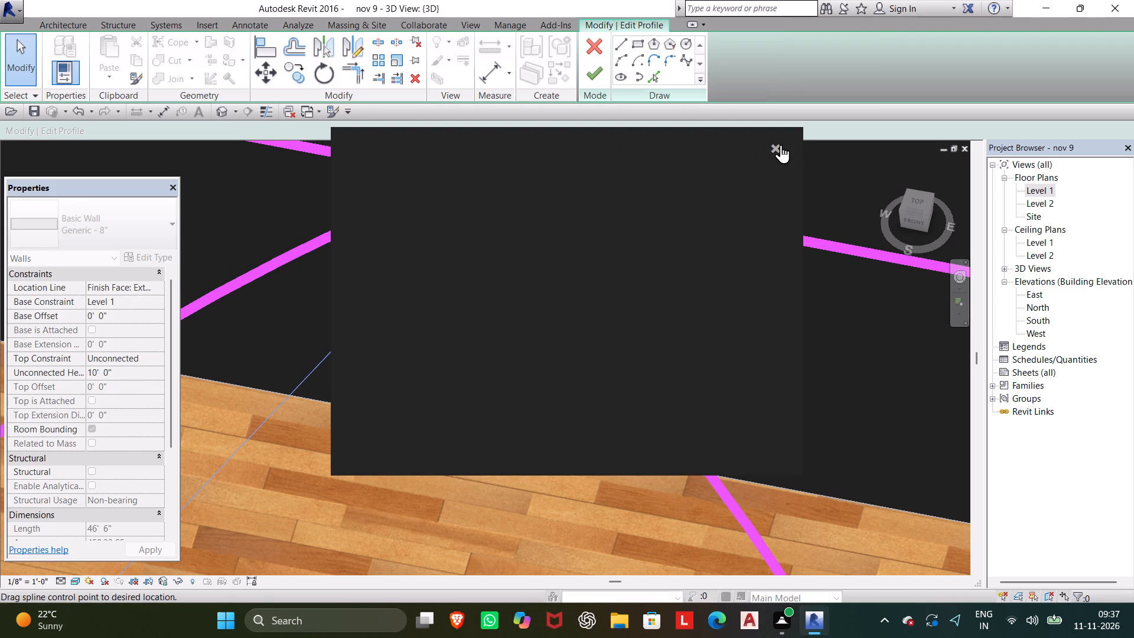
left_click(781, 145)
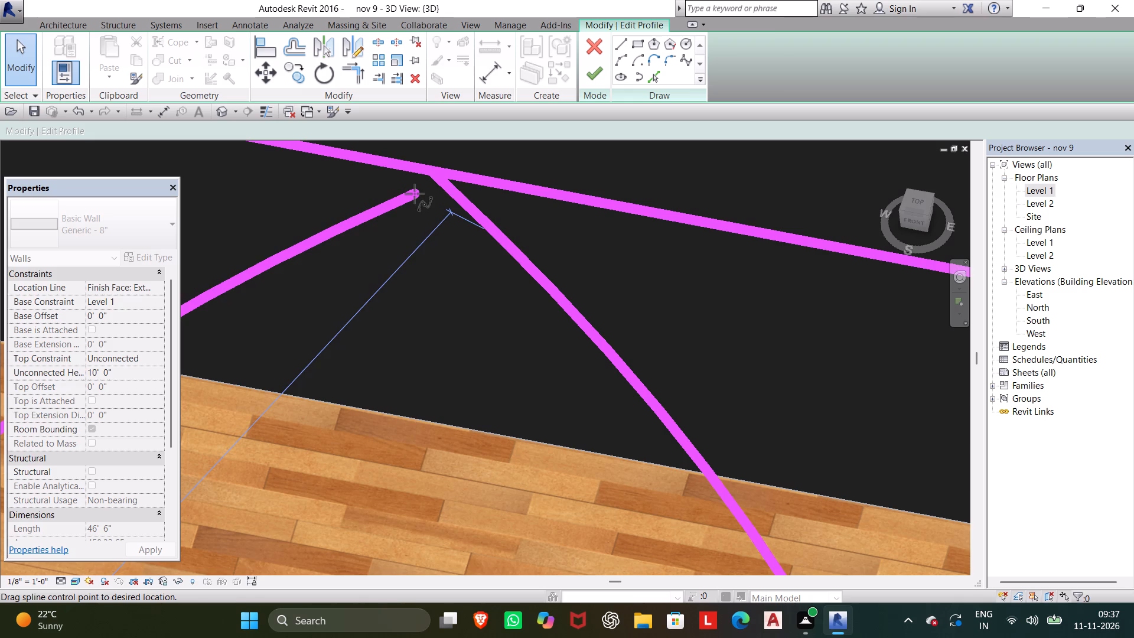
left_click(415, 194)
Move the east arch spline's upper end down onto the west spline's upper end, for a length of about 10' 8".
left_click(445, 186)
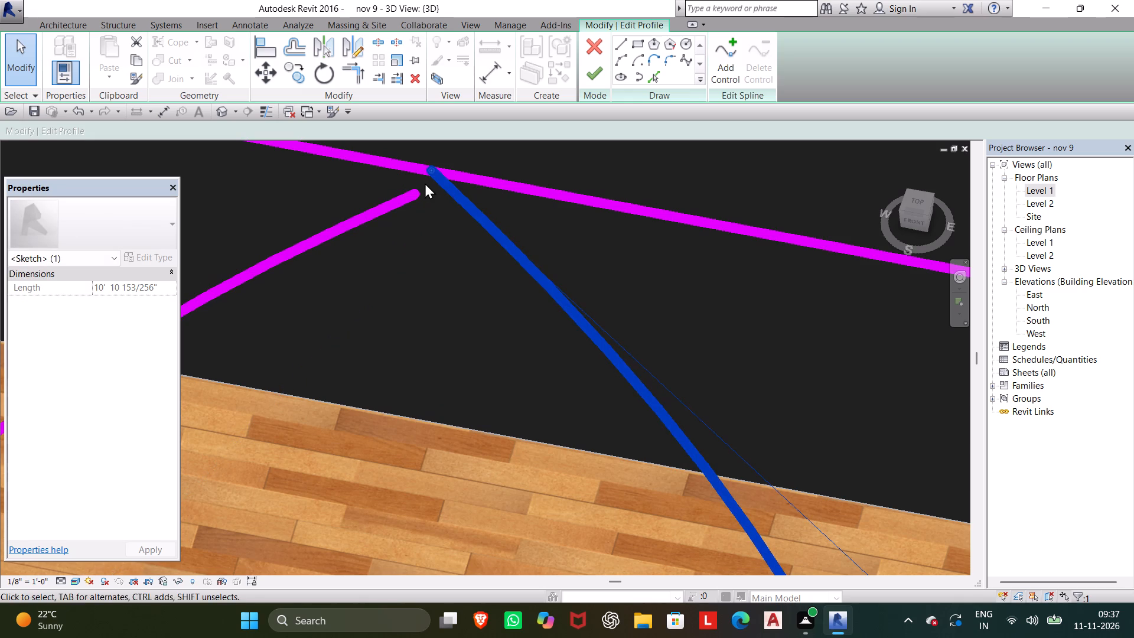
left_click_drag(431, 168, 423, 191)
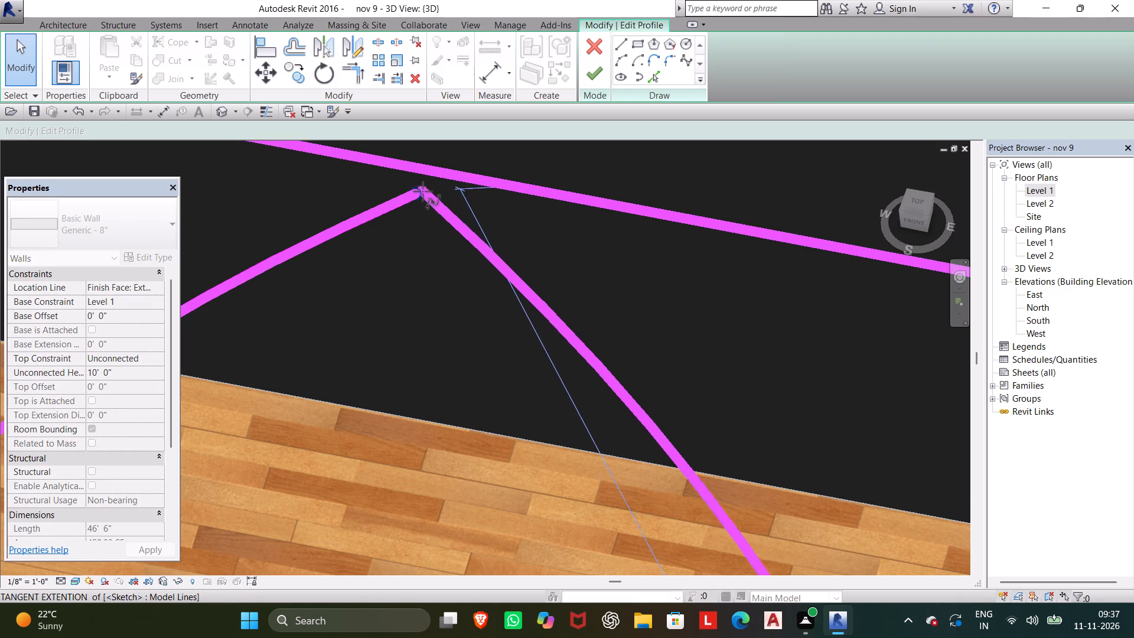
left_click_drag(423, 191, 413, 195)
Finish the wall profile edit to cut the arched opening in the wall.
left_click(599, 71)
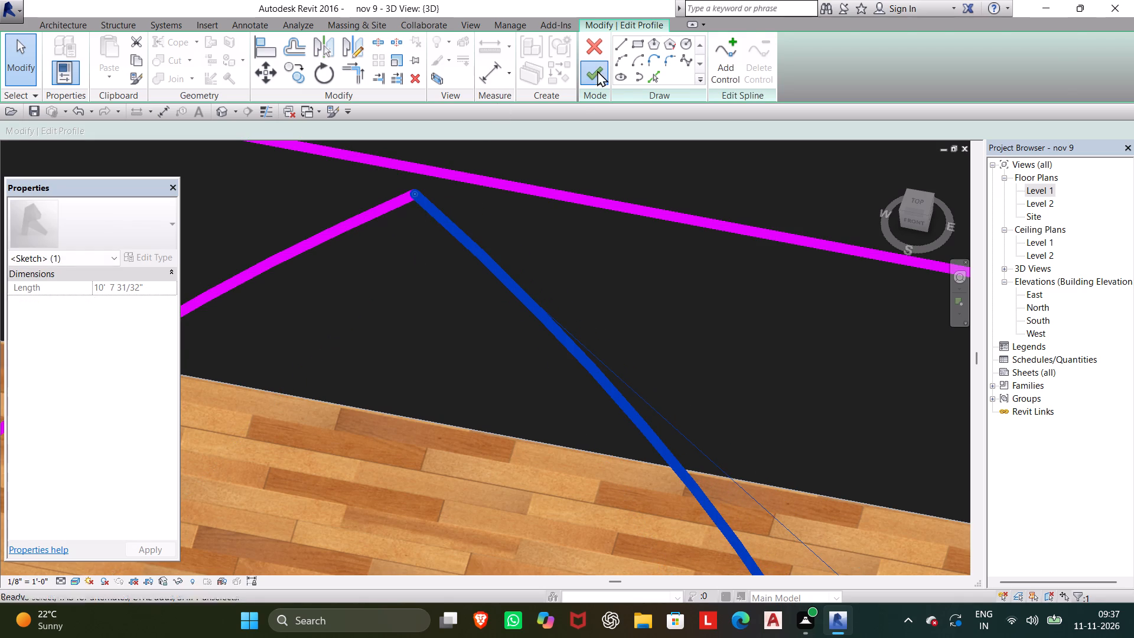
scroll(507, 353, "down", 11)
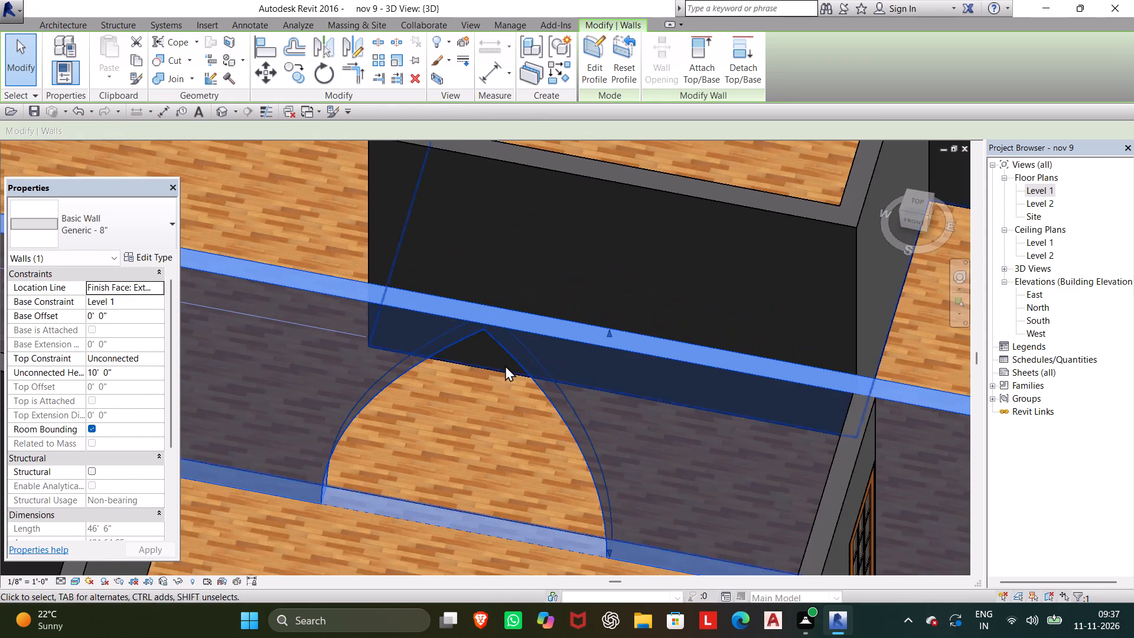
Examine the arched opening and the surrounding rooms from several angles in the 3D view.
scroll(496, 391, "down", 3)
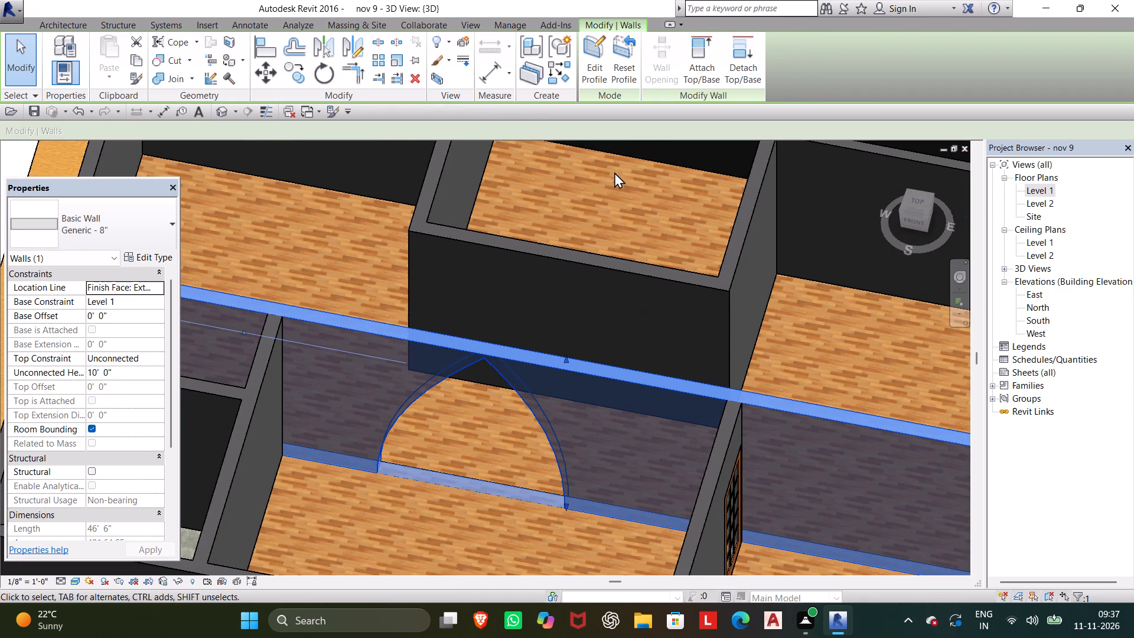
key("Escape")
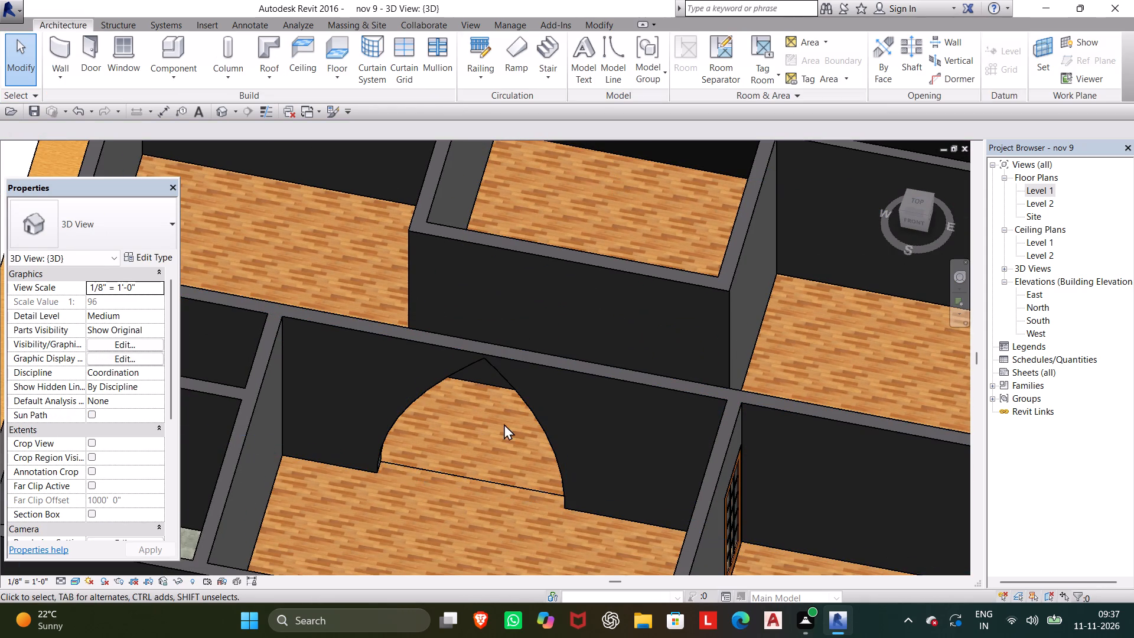
middle_click_drag(430, 517, 435, 505, "shift")
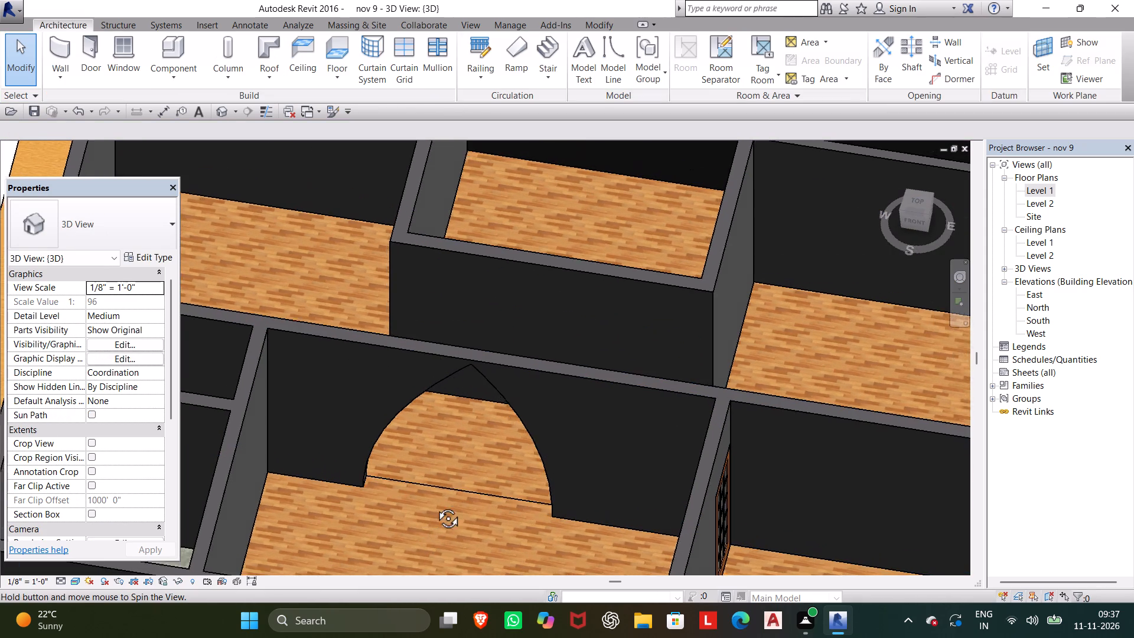
middle_click_drag(435, 505, 483, 413, "shift")
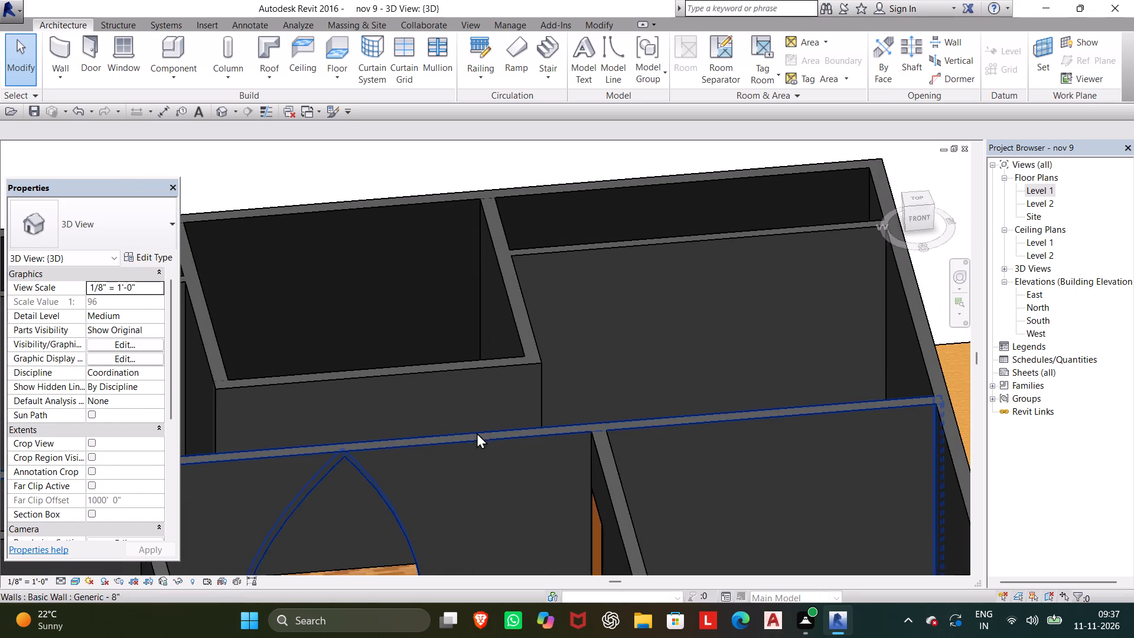
middle_click_drag(474, 432, 481, 249)
scroll(475, 295, "down", 1)
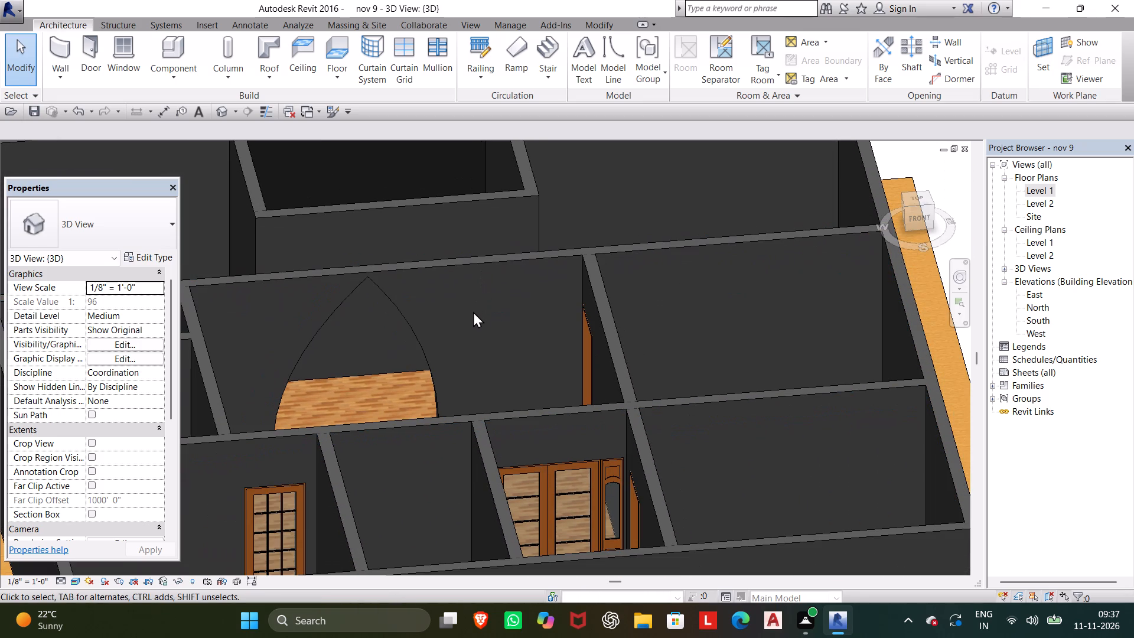
middle_click_drag(473, 311, 437, 357, "shift")
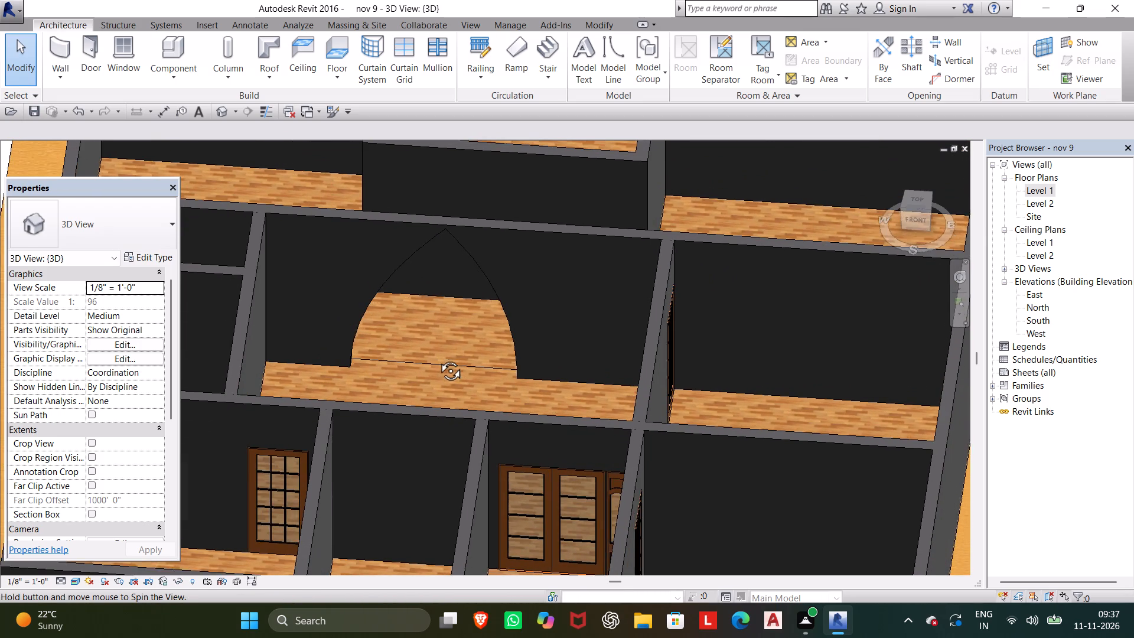
middle_click_drag(437, 357, 436, 357, "shift")
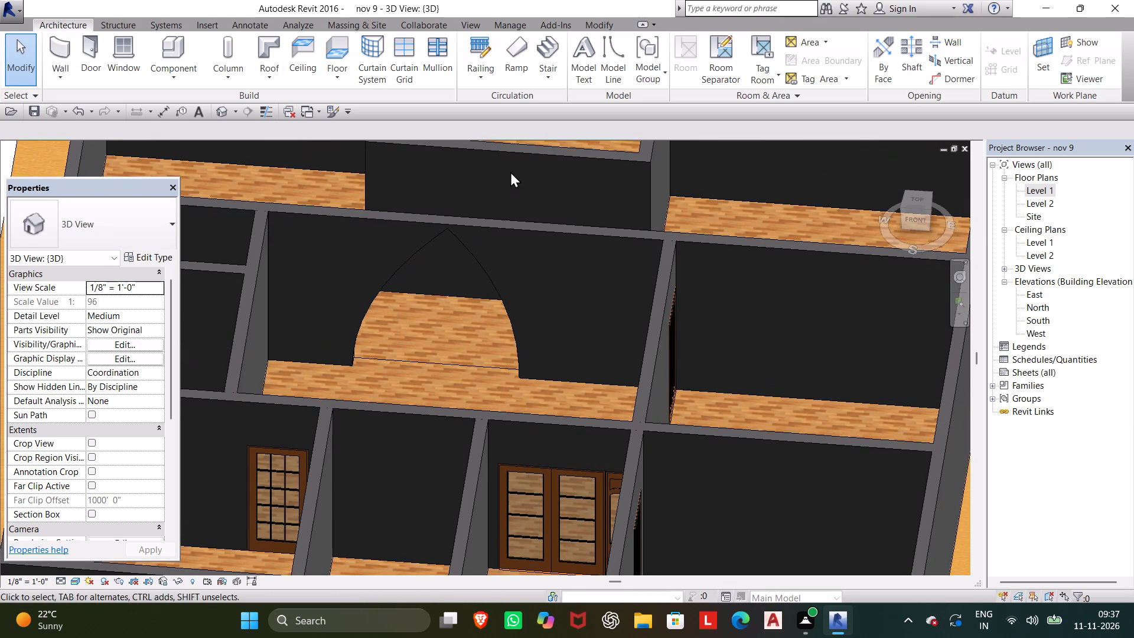
Reopen the arched wall's profile for editing and shift both arch splines together a short distance east along the wall.
left_click(519, 349)
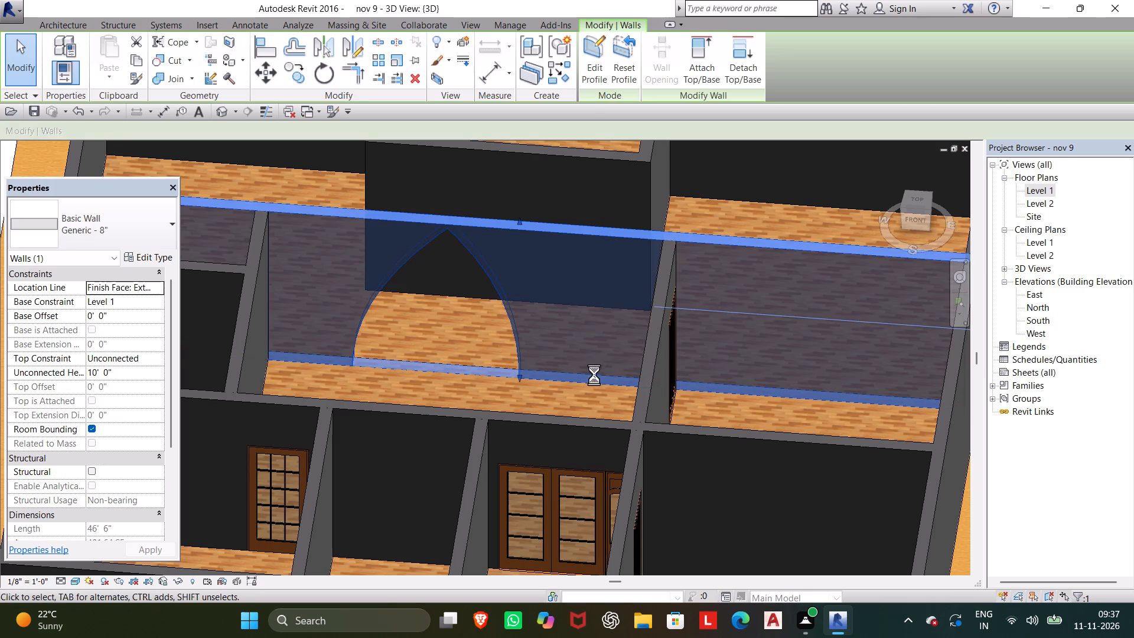
key("Right")
left_click(511, 354)
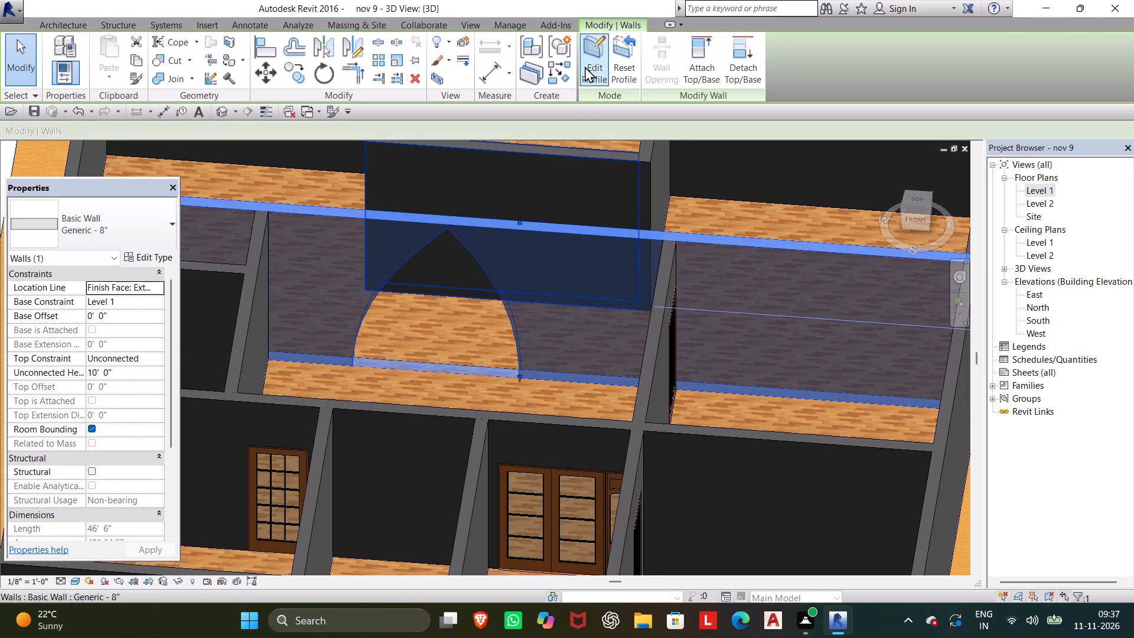
left_click(586, 59)
left_click(517, 333)
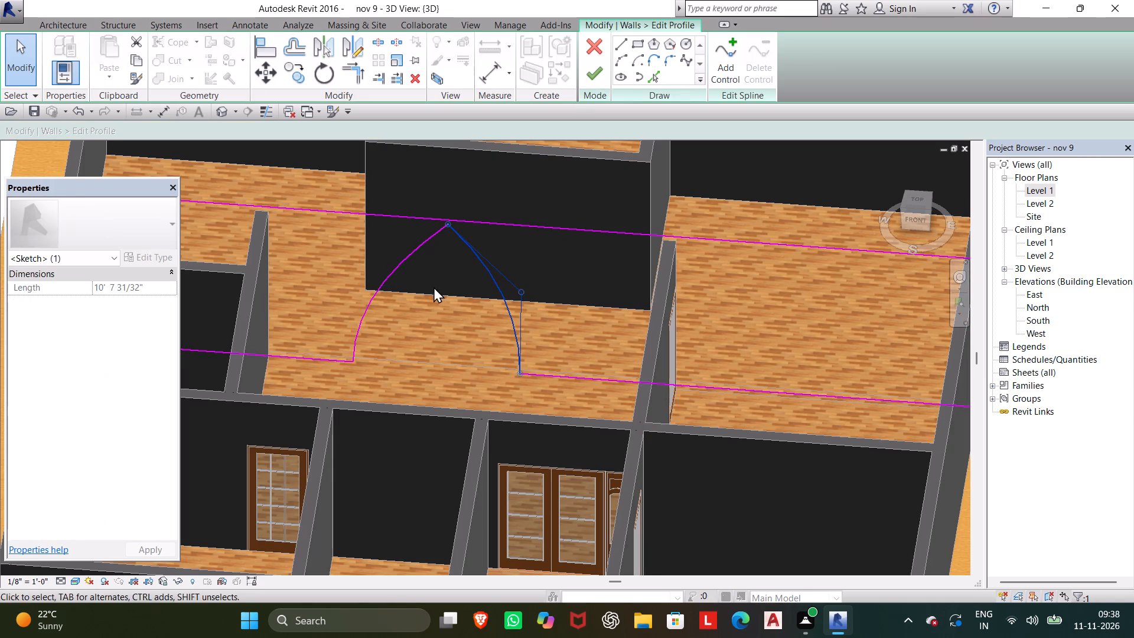
left_click(397, 268)
left_click_drag(540, 289, 528, 292)
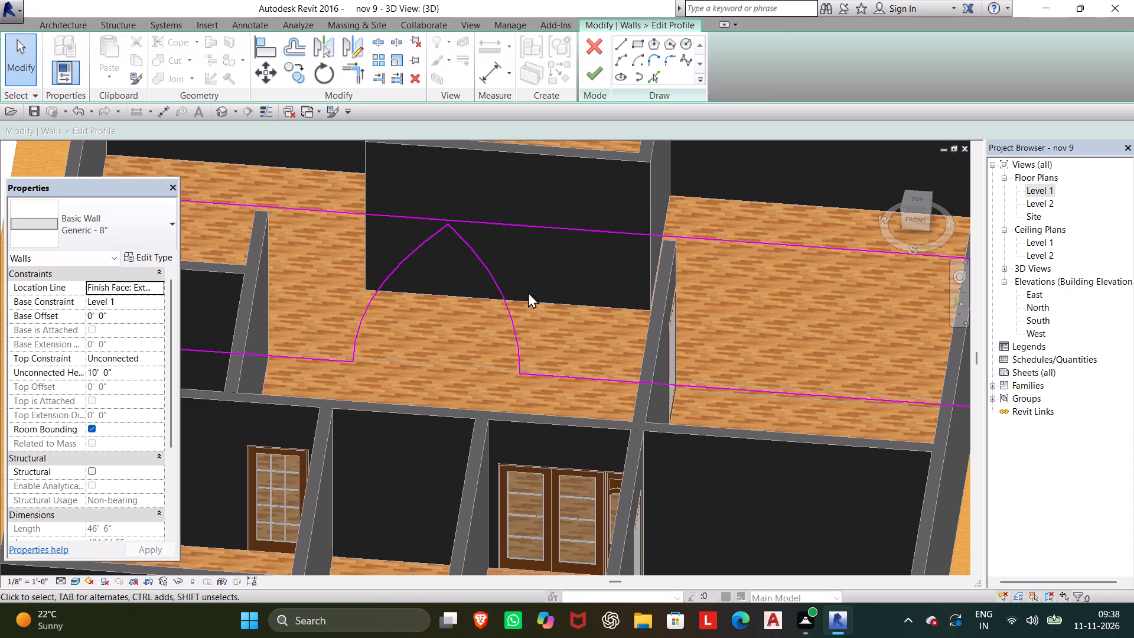
left_click_drag(528, 292, 360, 315)
key("Right")
key("Right")
key("Right")
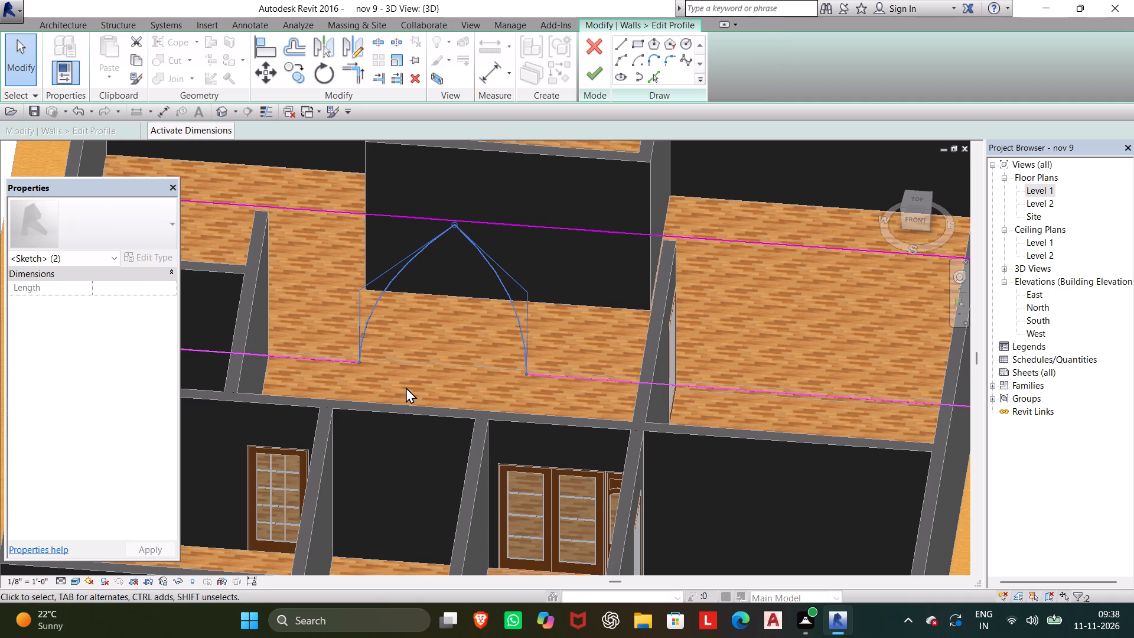
key("Right")
key("Right")
key("Right")
key("Right")
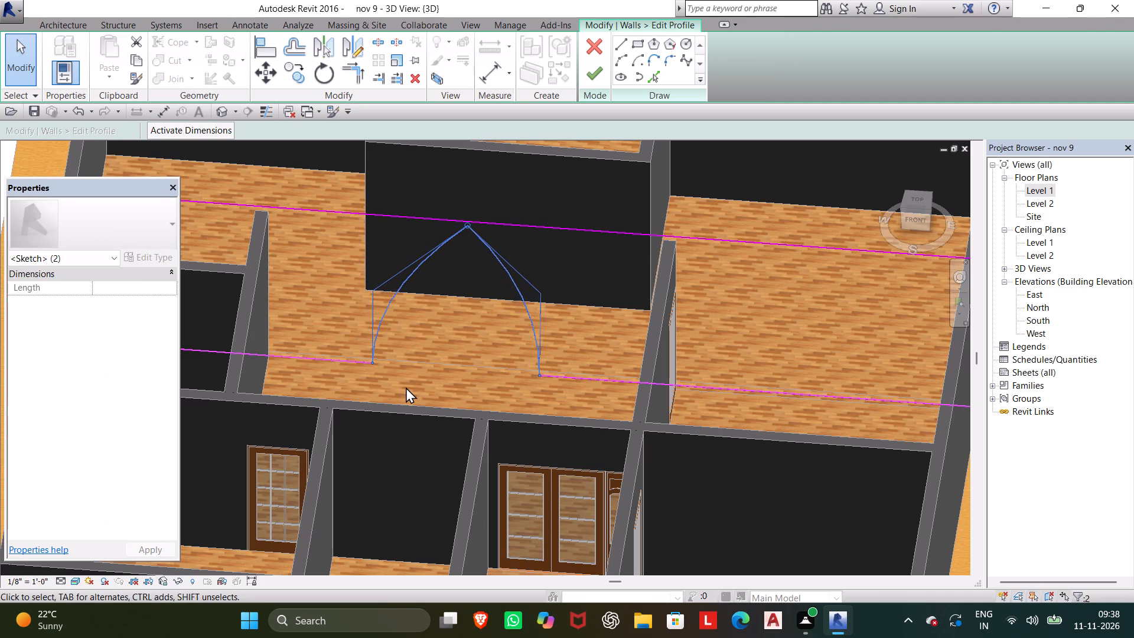
key("Right")
key("Right")
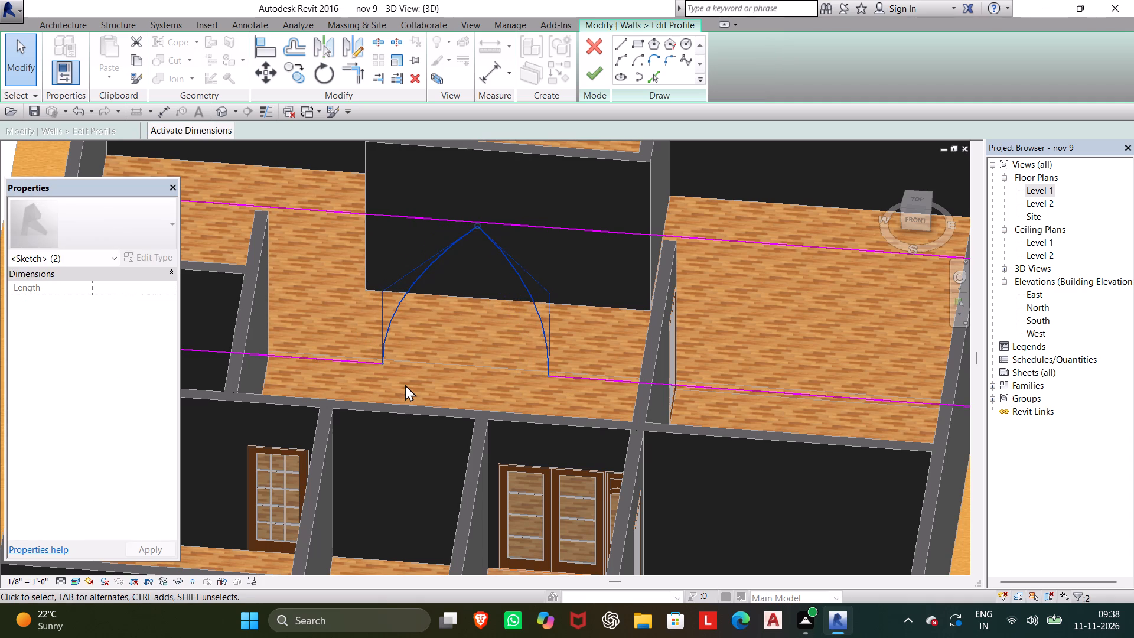
key("Right")
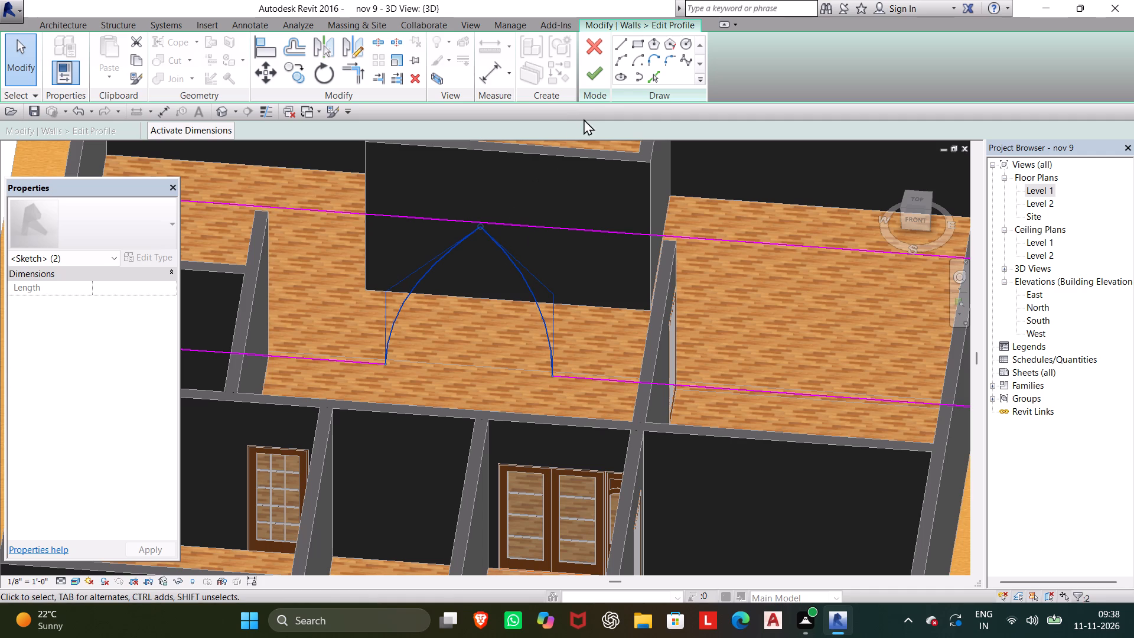
Sketch a rectangle about 4' 8" wide west of the arch, starting on the wall profile's base line.
left_click(633, 47)
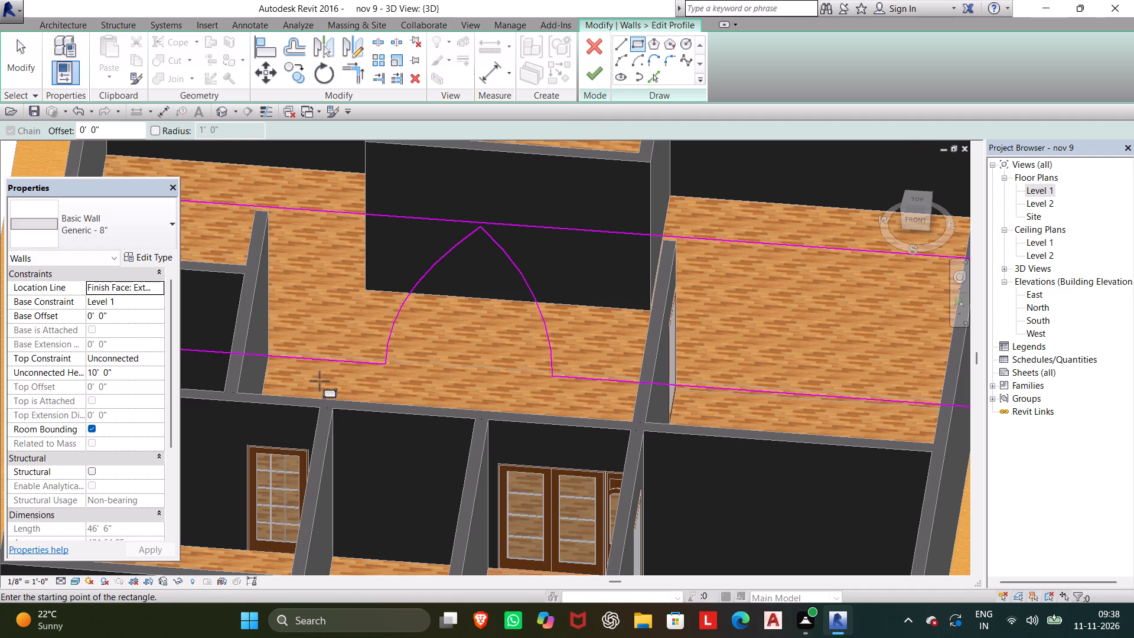
scroll(318, 377, "up", 4)
left_click_drag(246, 344, 244, 337)
scroll(325, 222, "down", 4)
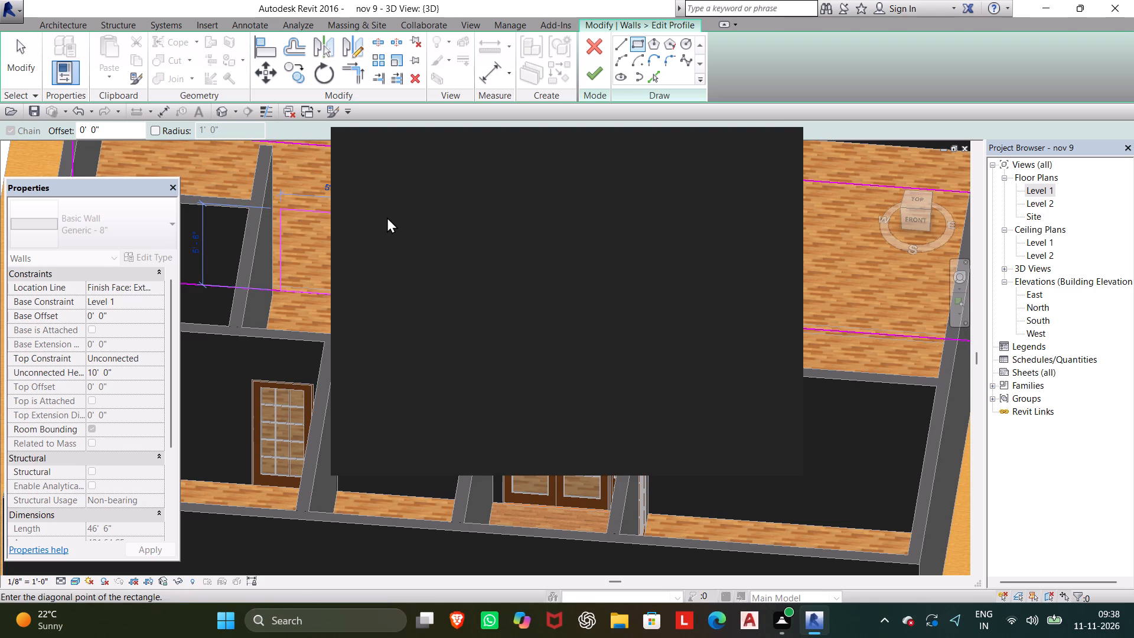
left_click(387, 217)
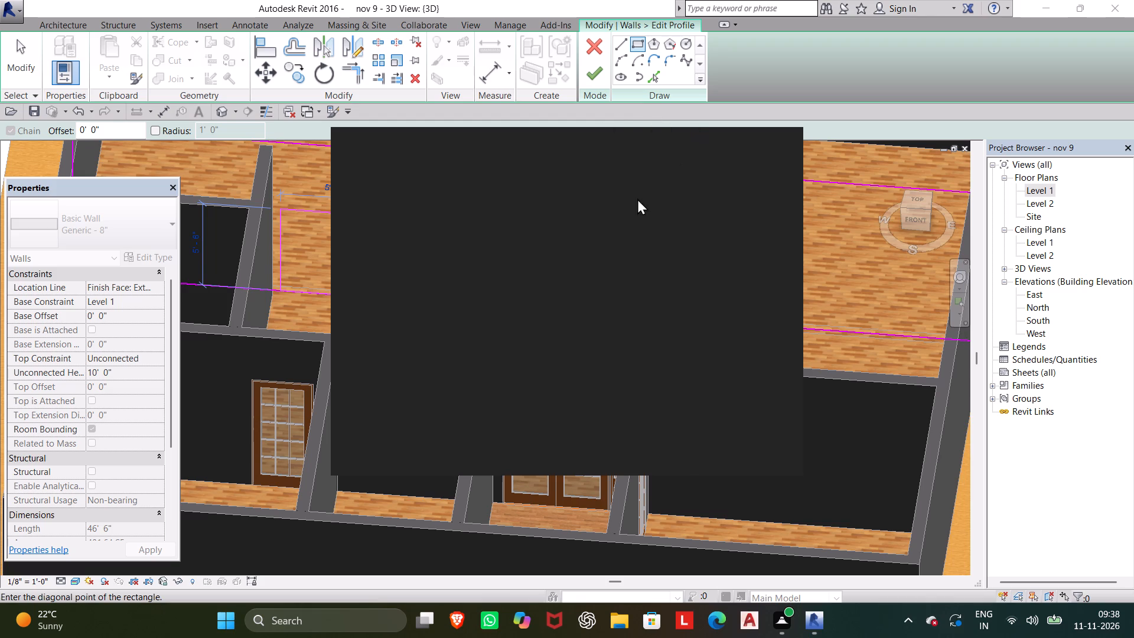
left_click(775, 146)
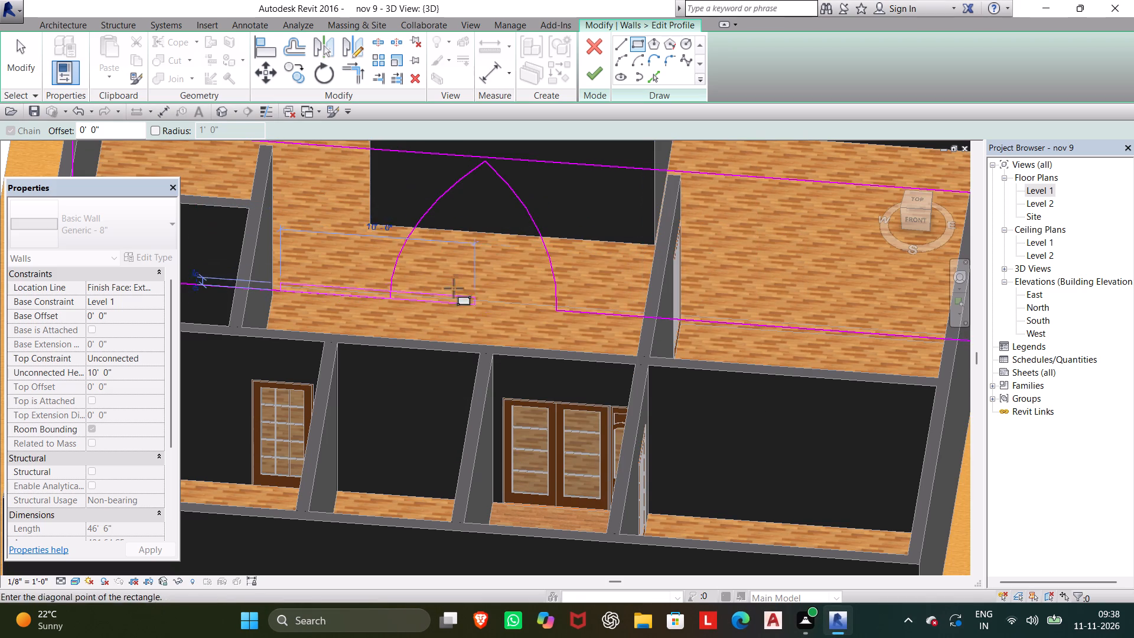
left_click(369, 222)
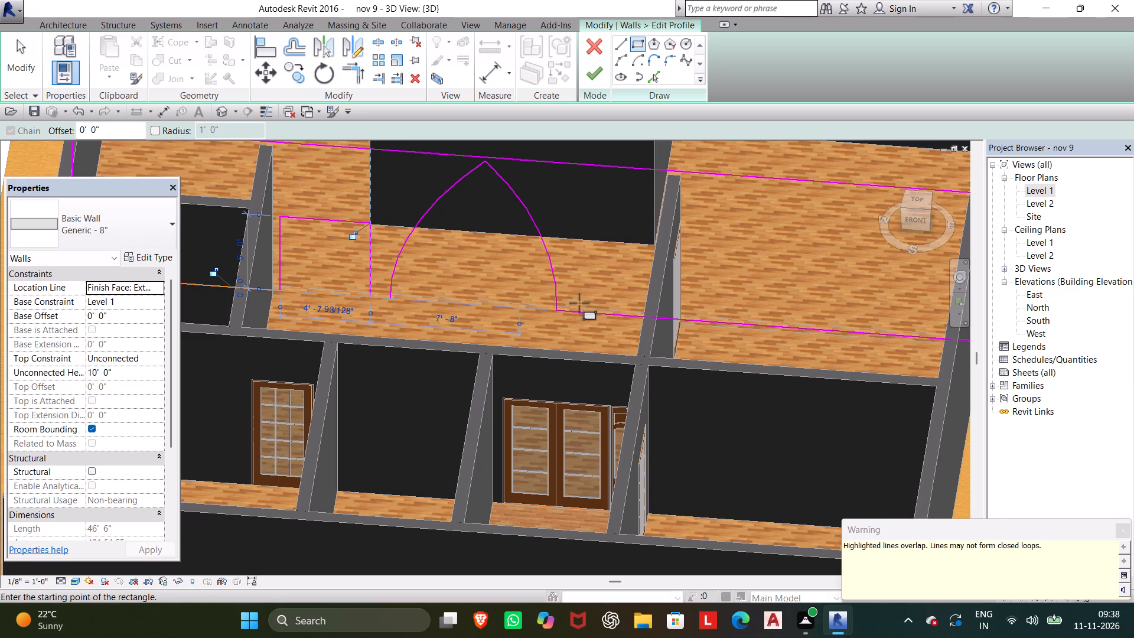
Sketch a rectangle about 4' 2 1/2" wide east of the arch, from the base line up to the west rectangle's top level.
left_click(576, 308)
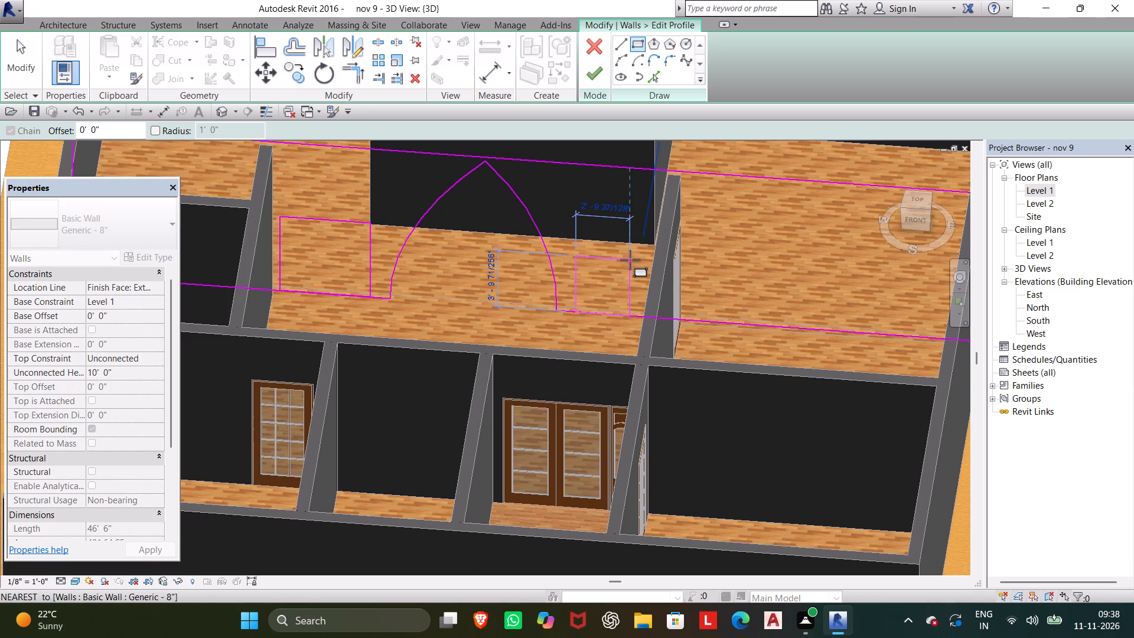
middle_click_drag(627, 260, 650, 245, "shift")
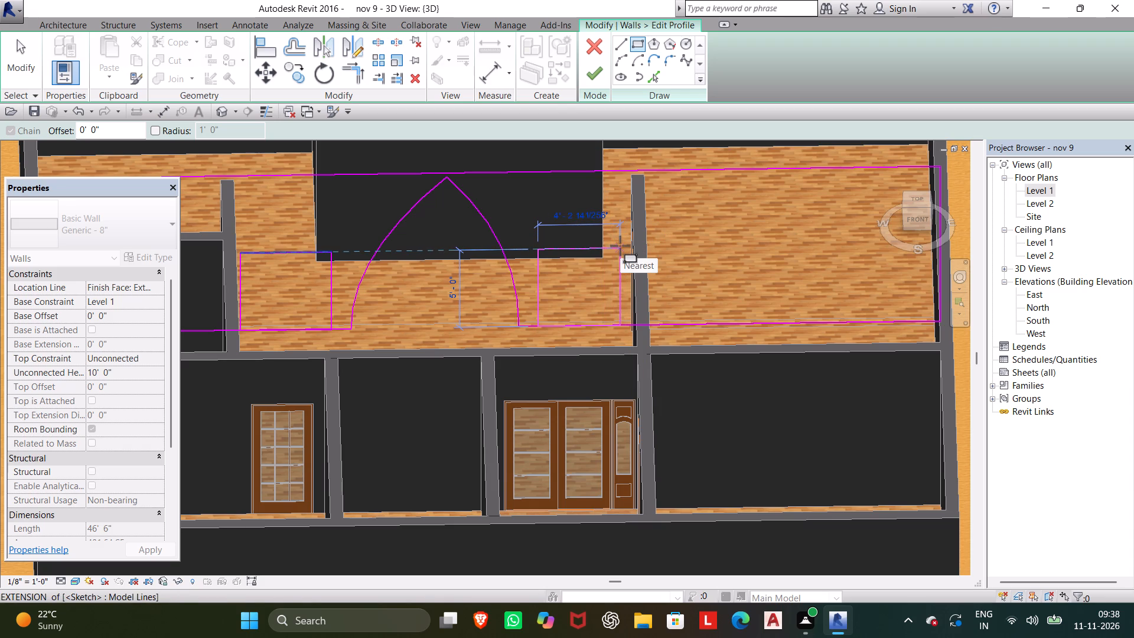
left_click(620, 246)
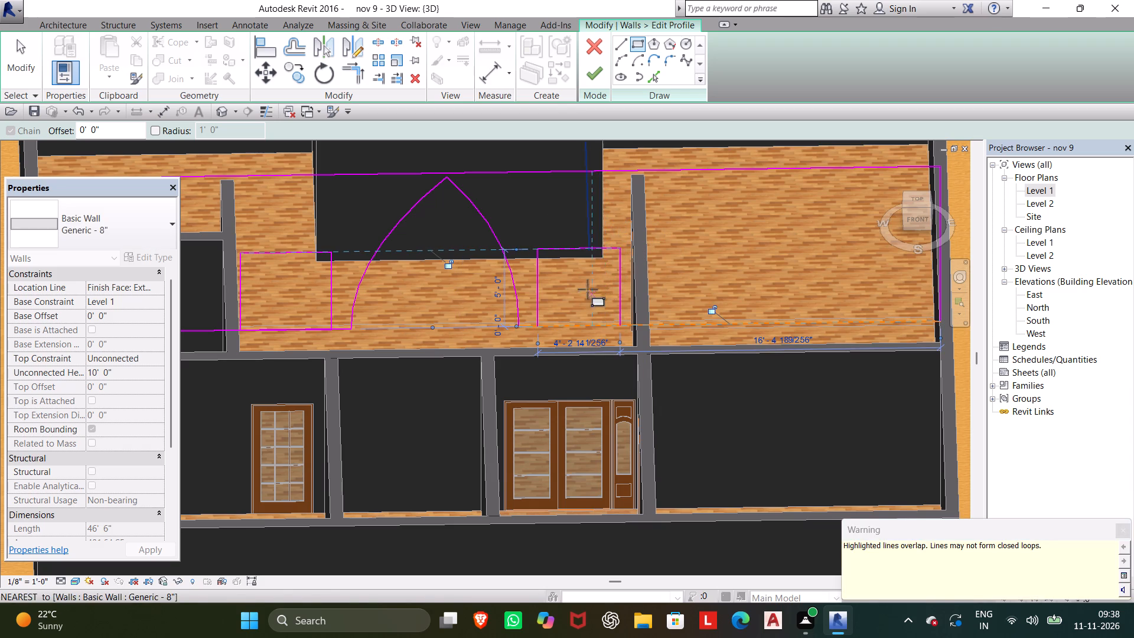
key("Escape")
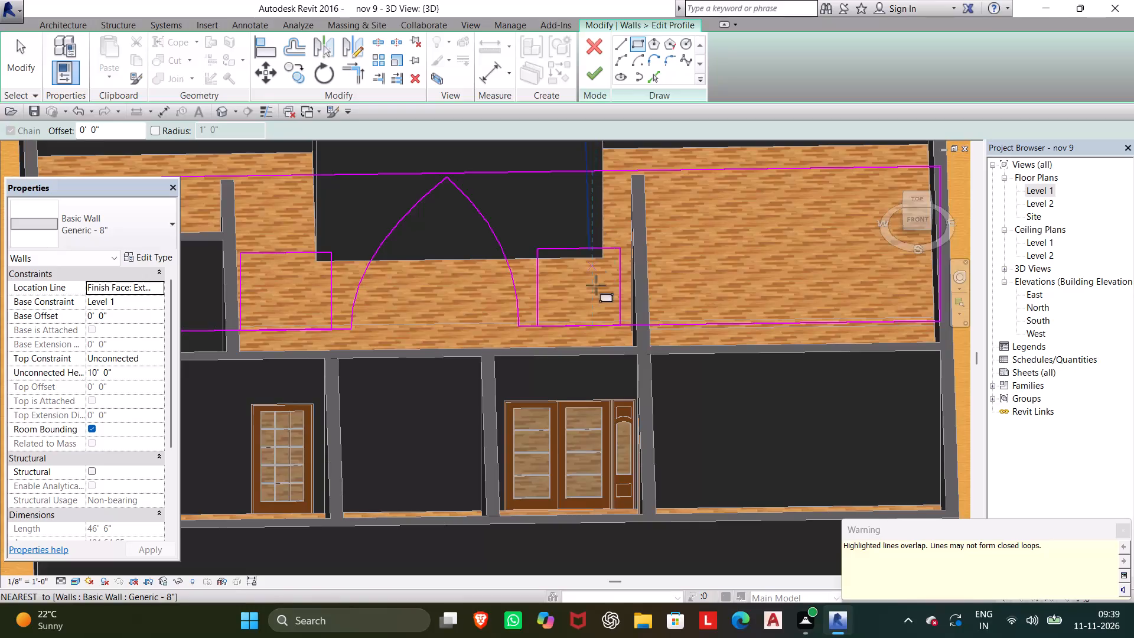
key("Escape")
Delete the west rectangle's bottom line that overlaps the wall profile's base line.
scroll(206, 285, "up", 2)
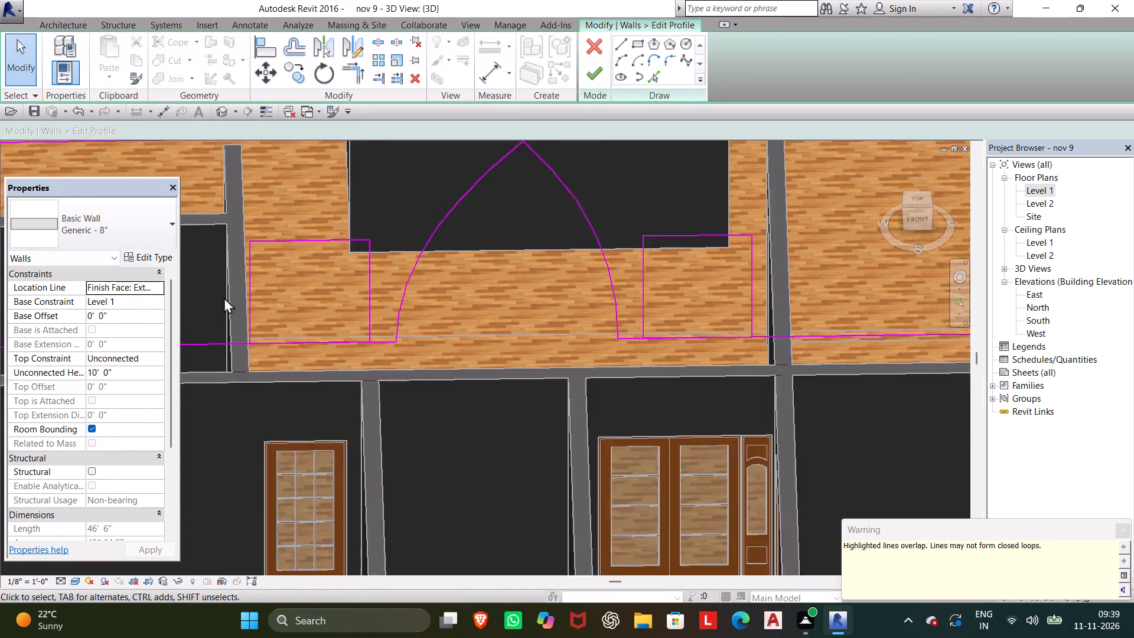
scroll(224, 297, "up", 1)
scroll(292, 349, "up", 4)
left_click(312, 349)
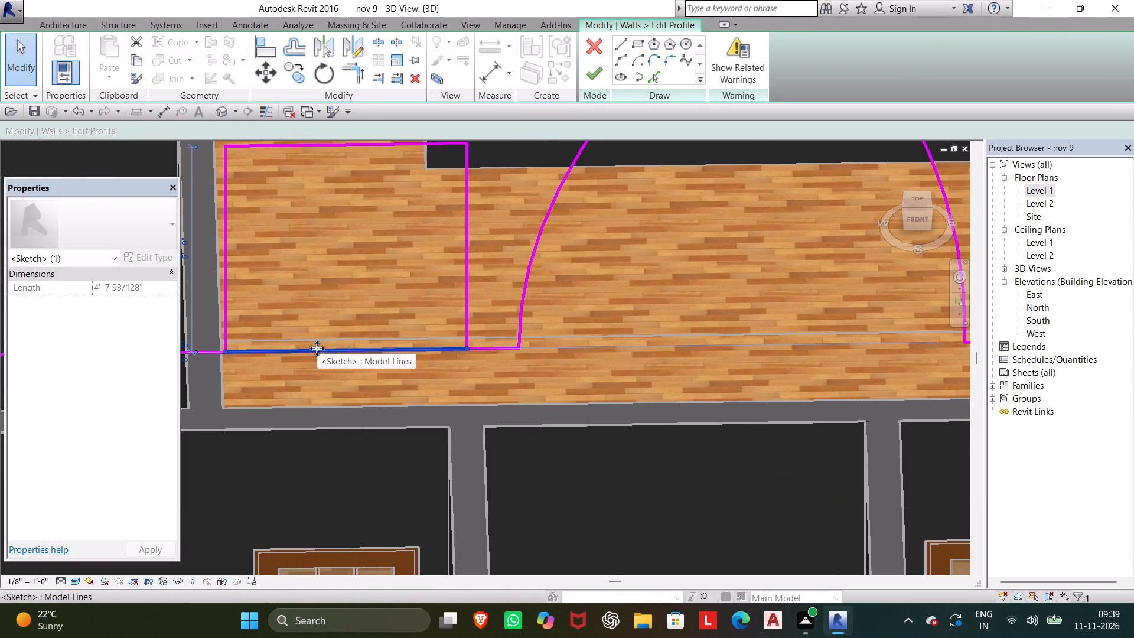
key("Delete")
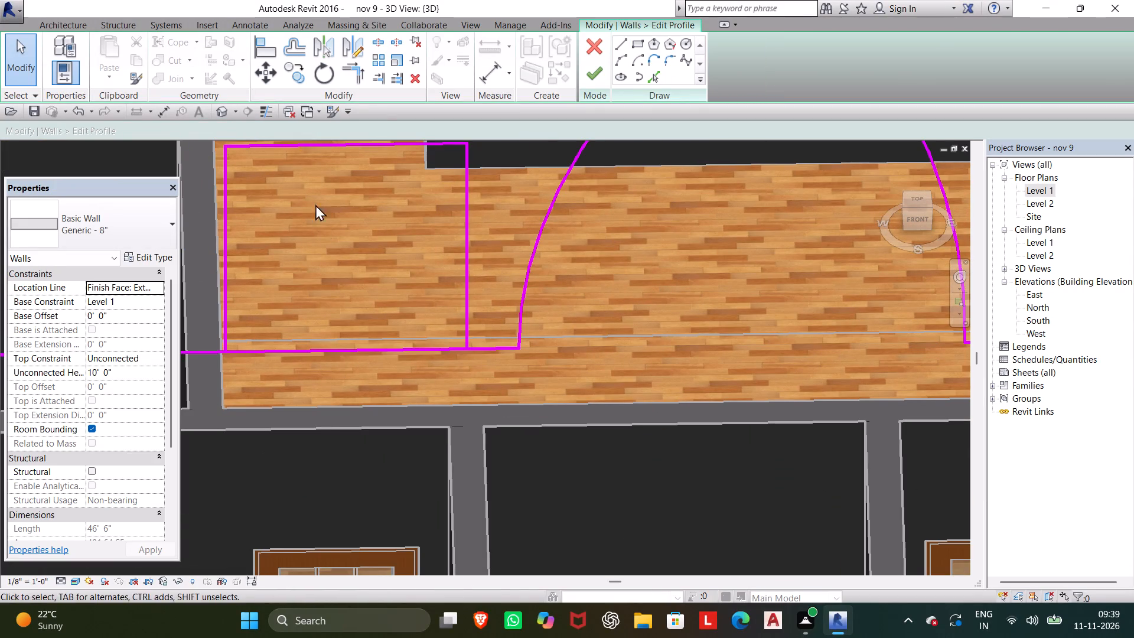
Split the wall's base line at both lower corners of the west rectangle and delete the segment between them.
left_click(379, 43)
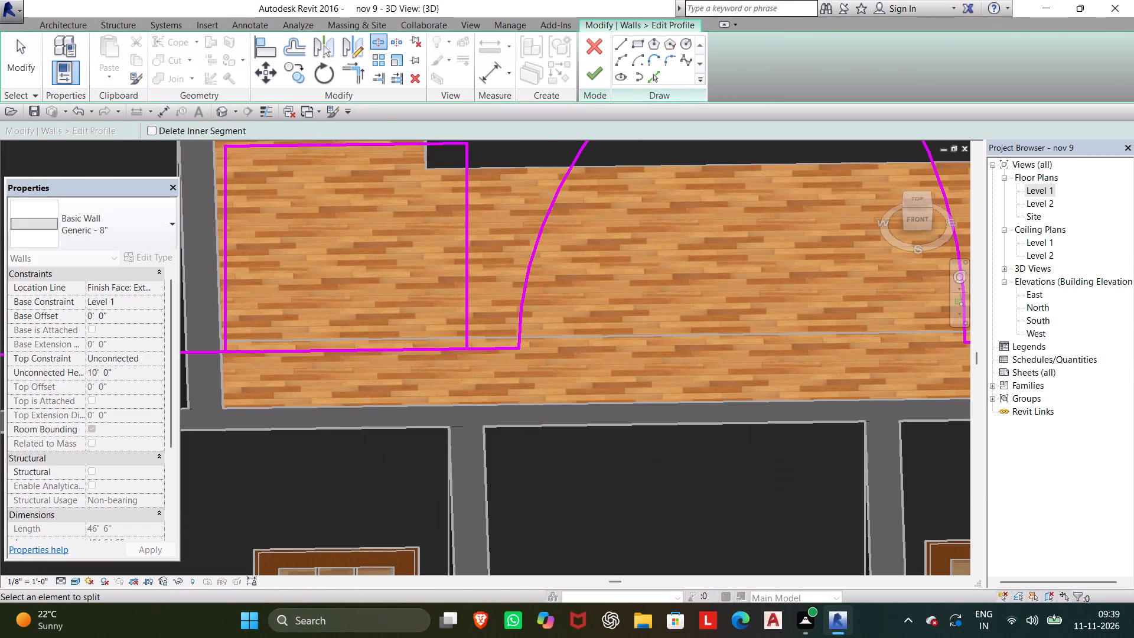
scroll(463, 346, "up", 6)
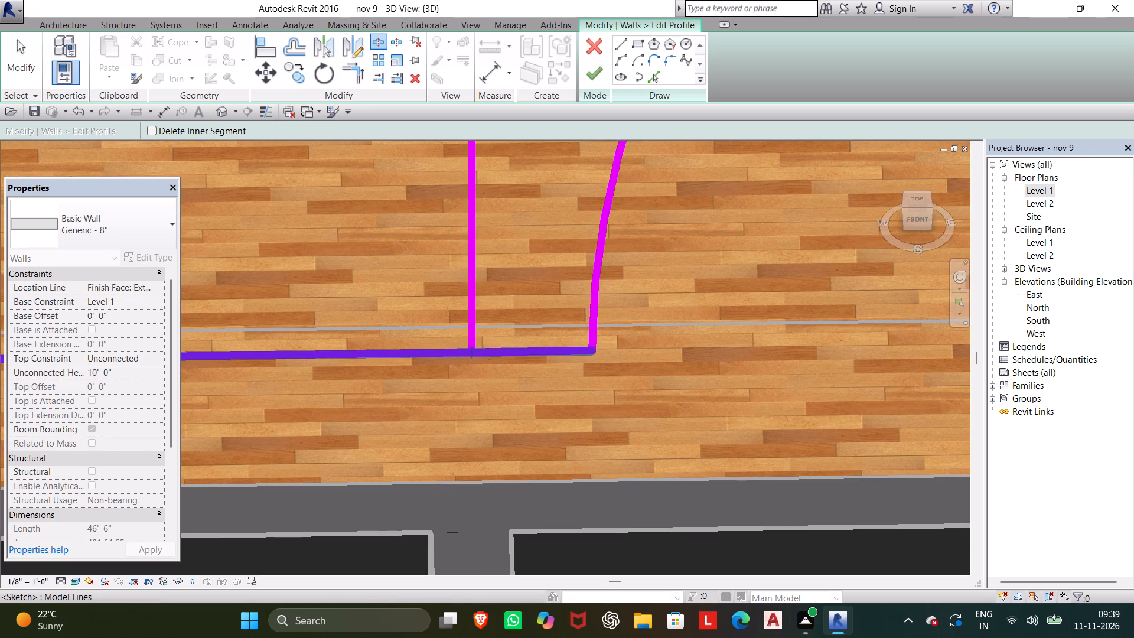
left_click(473, 351)
scroll(444, 356, "down", 3)
middle_click_drag(444, 356, 584, 284)
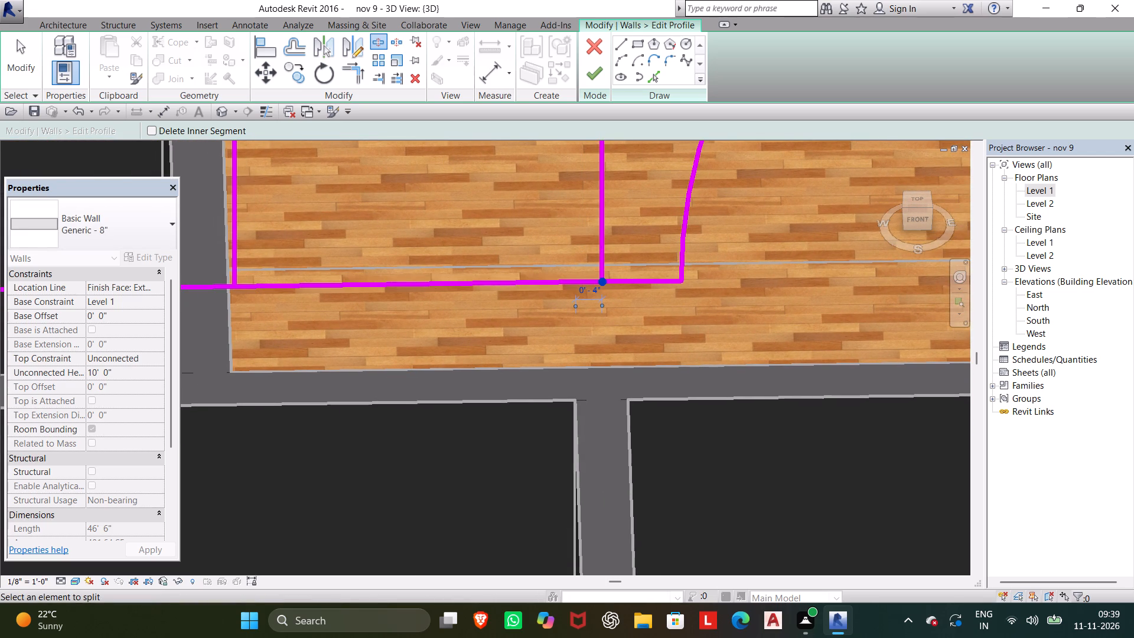
left_click(236, 285)
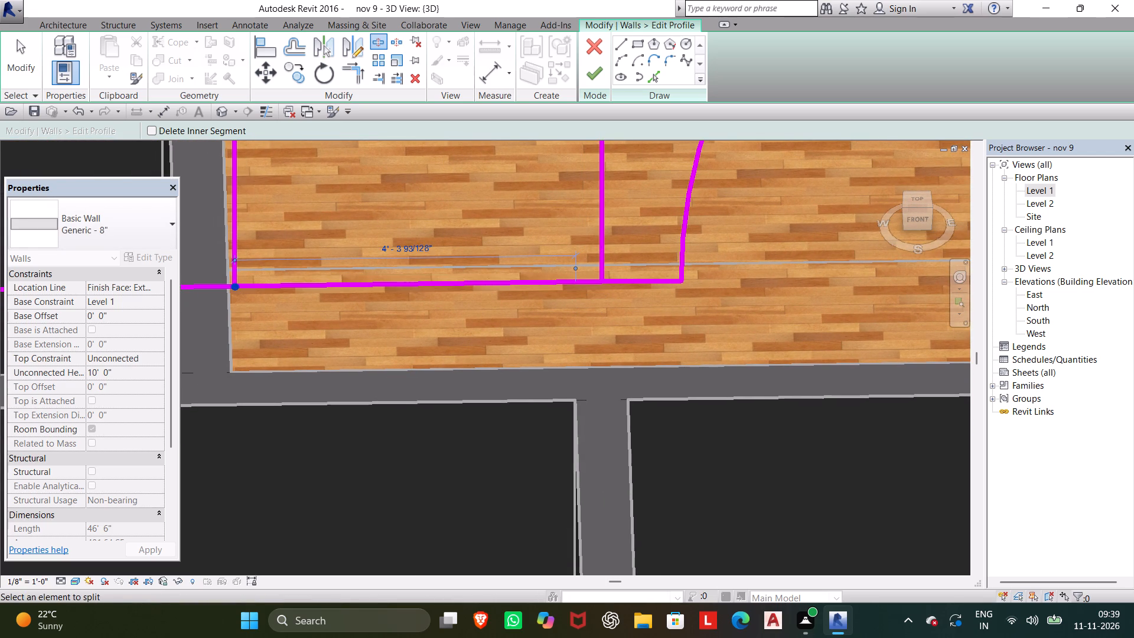
key("Escape")
key("Escape")
left_click(338, 282)
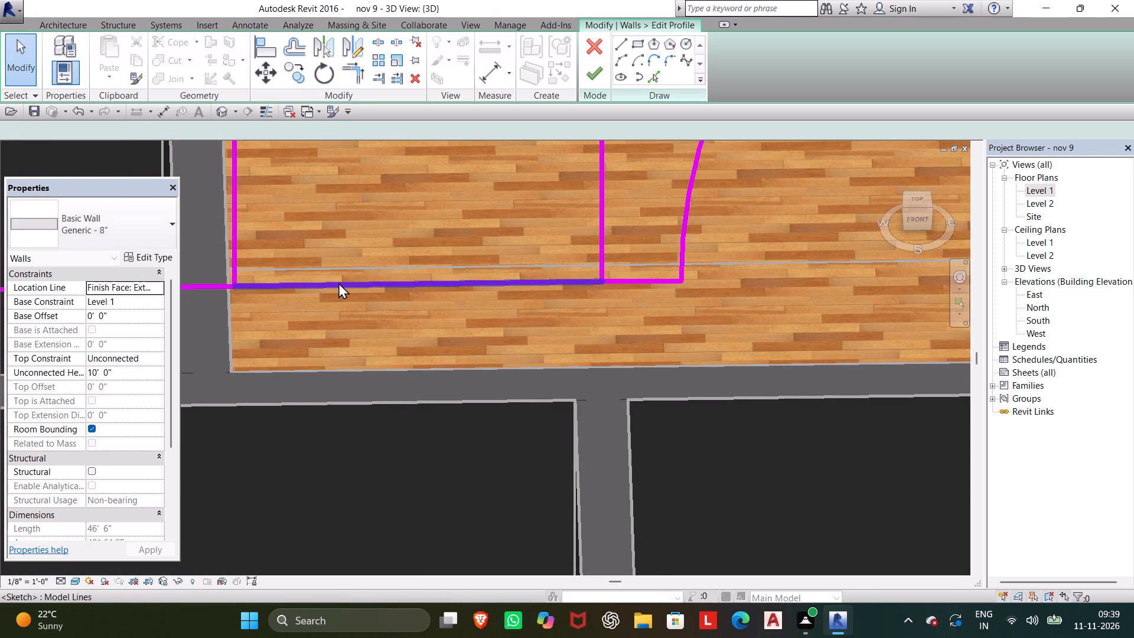
key("Delete")
Delete the east rectangle's bottom line that overlaps the wall profile's base line.
scroll(337, 292, "down", 5)
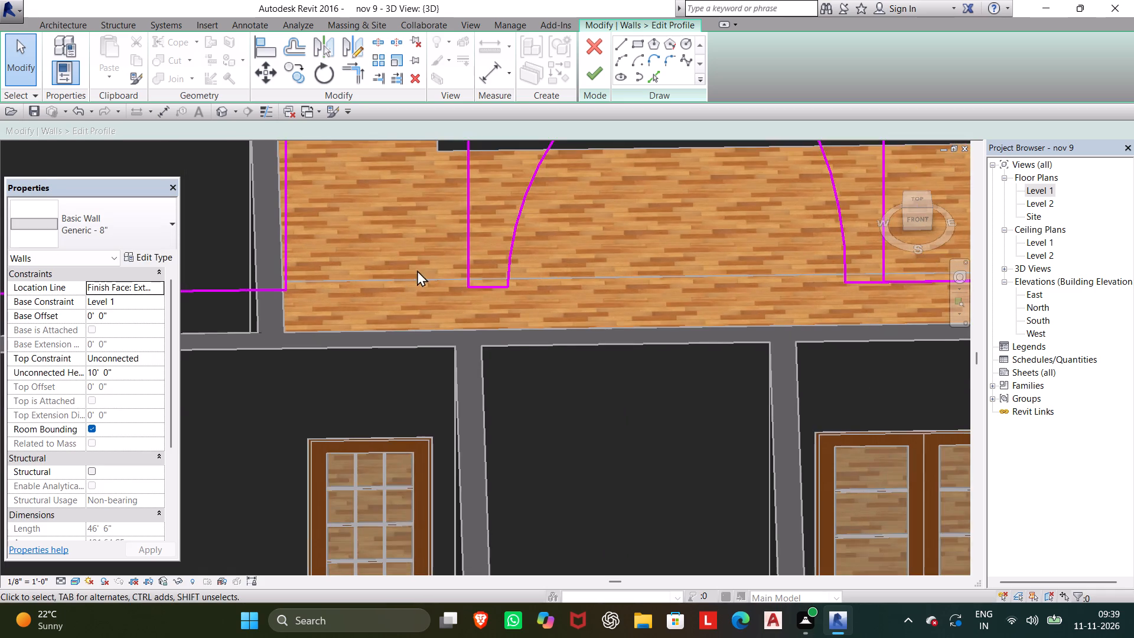
scroll(432, 269, "down", 4)
middle_click_drag(434, 269, 337, 336)
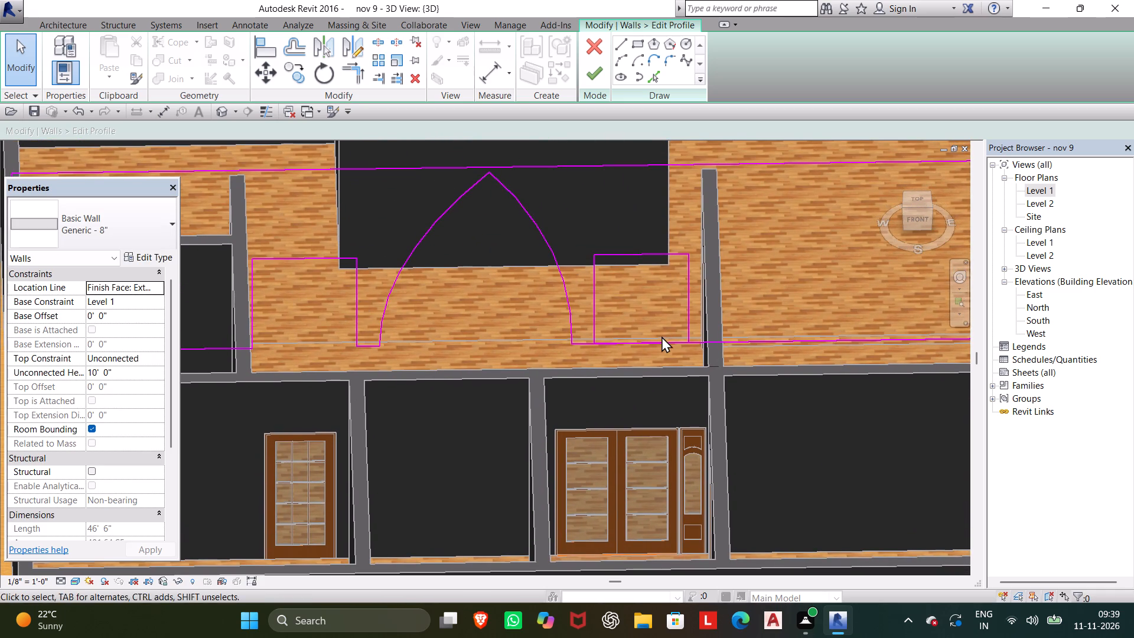
scroll(661, 336, "up", 4)
left_click(657, 341)
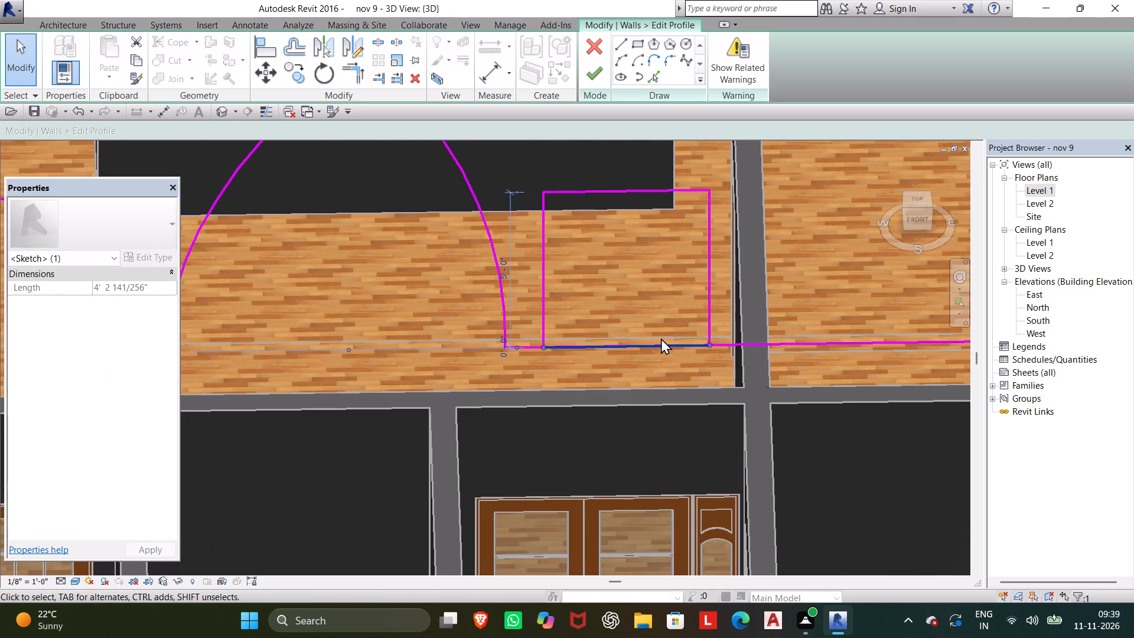
key("Delete")
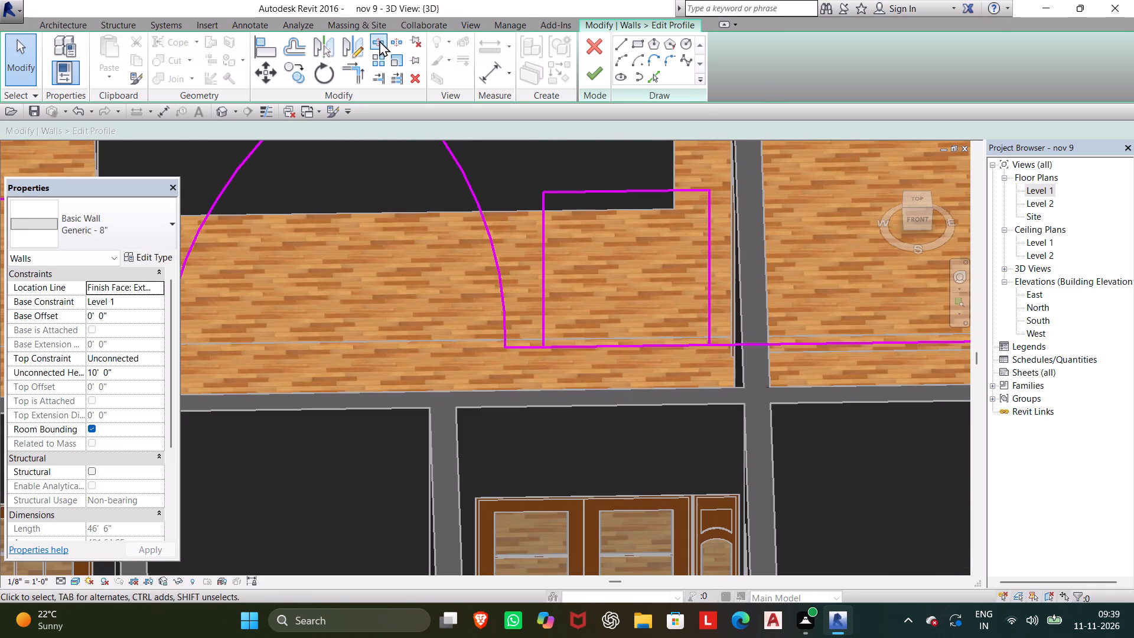
Split the wall's base line at both lower corners of the east rectangle and delete the segment between them.
left_click(379, 41)
scroll(529, 350, "up", 6)
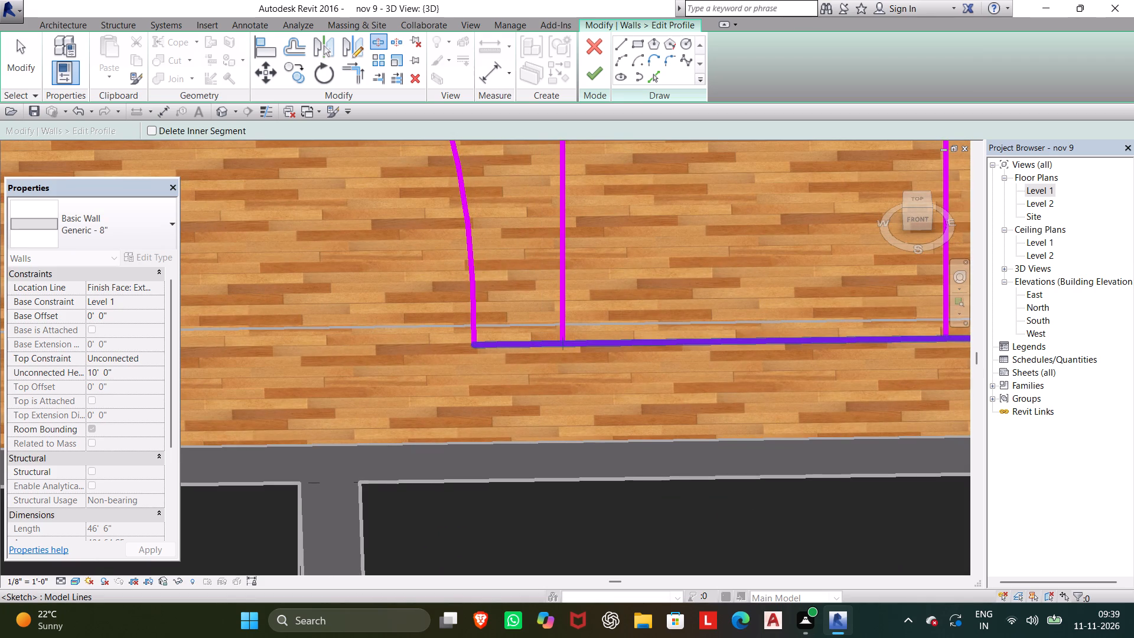
left_click(563, 338)
scroll(569, 334, "down", 4)
middle_click_drag(548, 331, 520, 343)
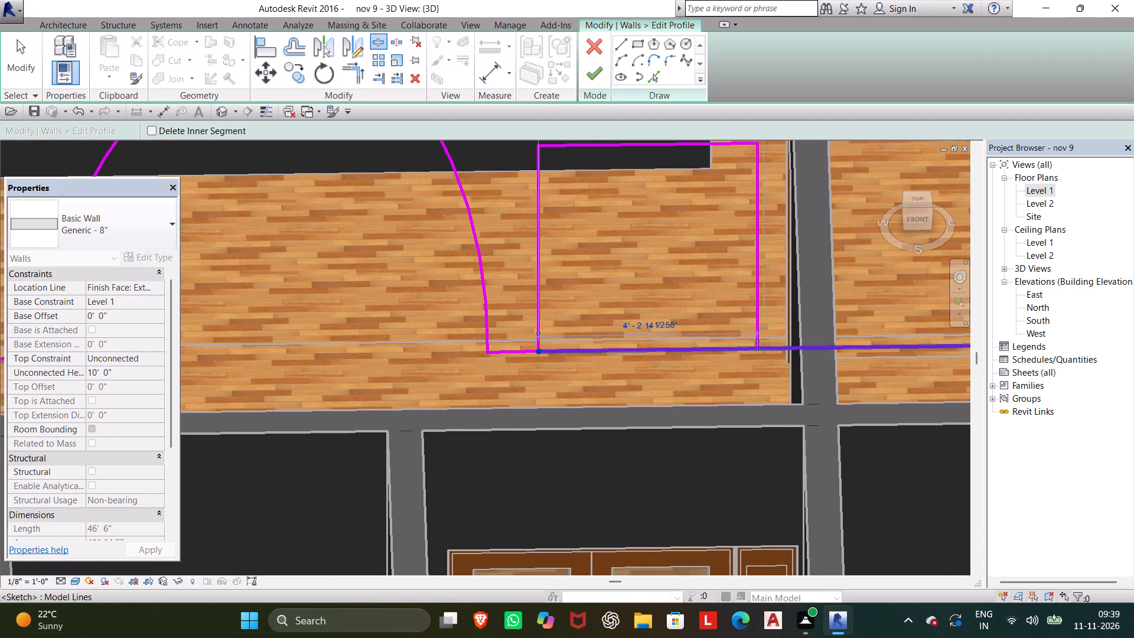
scroll(756, 353, "up", 2)
left_click(757, 346)
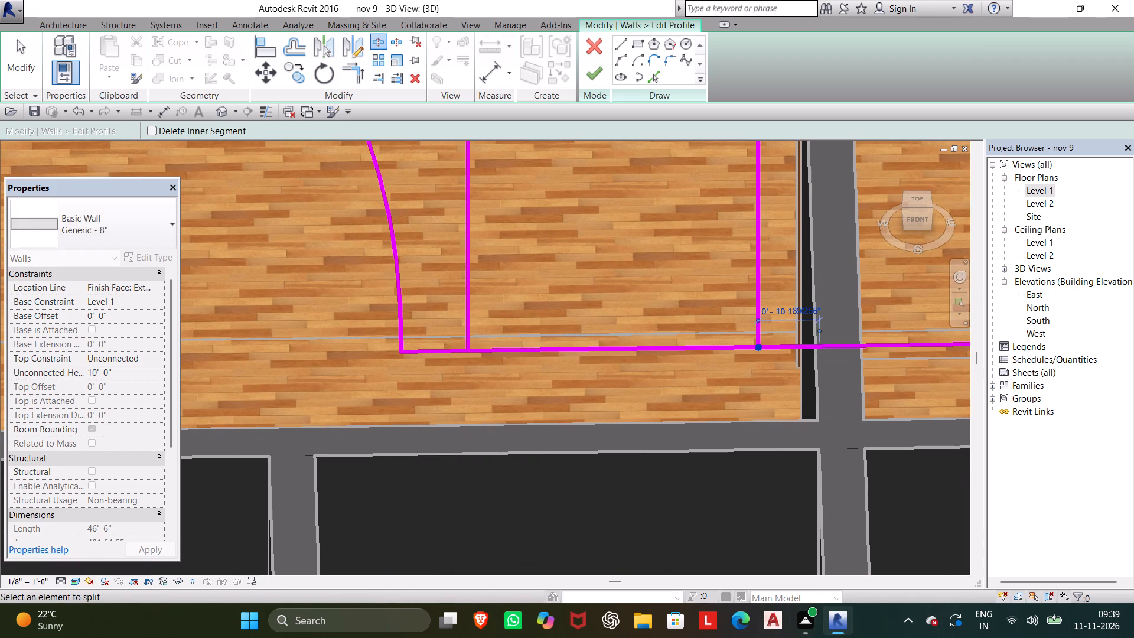
key("Delete")
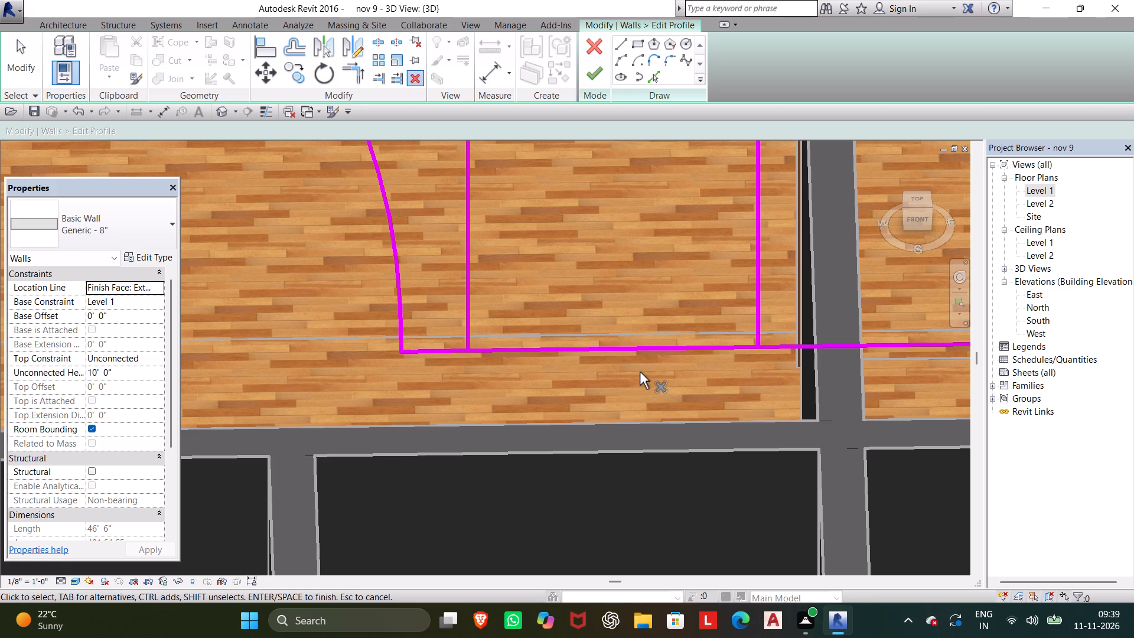
key("Delete")
left_click(640, 348)
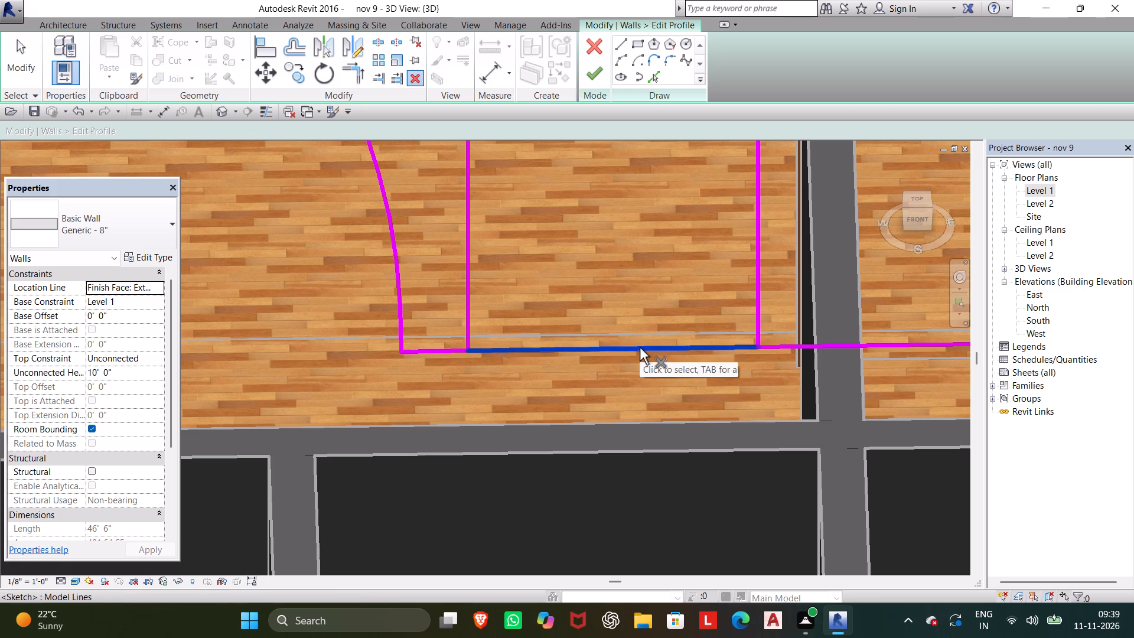
key("Delete")
Delete the top lines of the east and west rectangles, keeping their vertical sides.
scroll(640, 348, "down", 6)
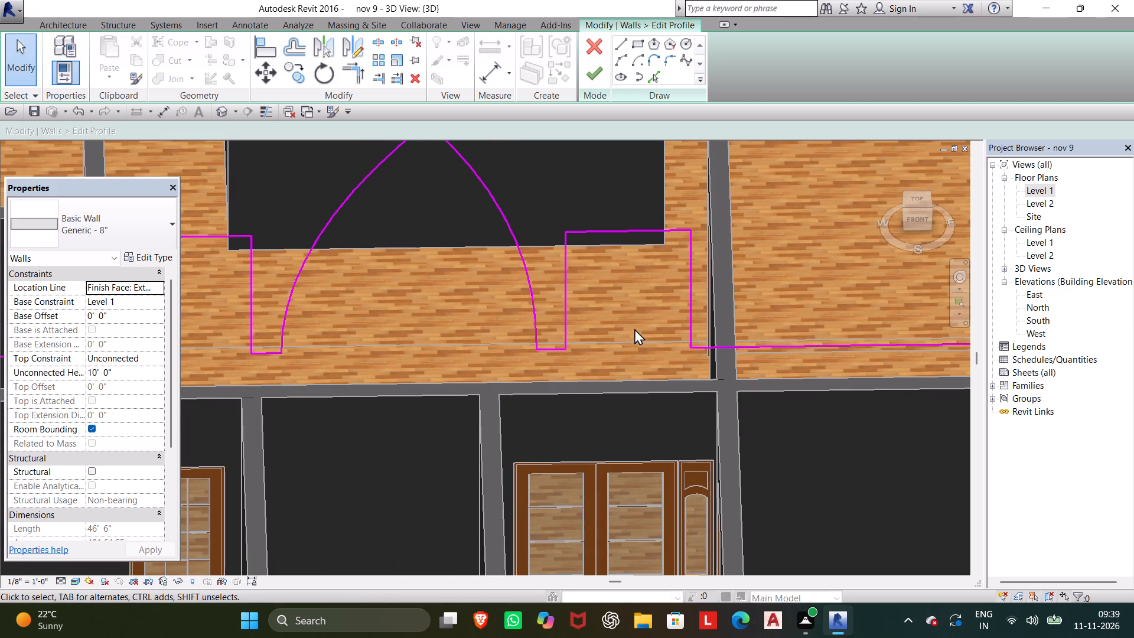
left_click(618, 233)
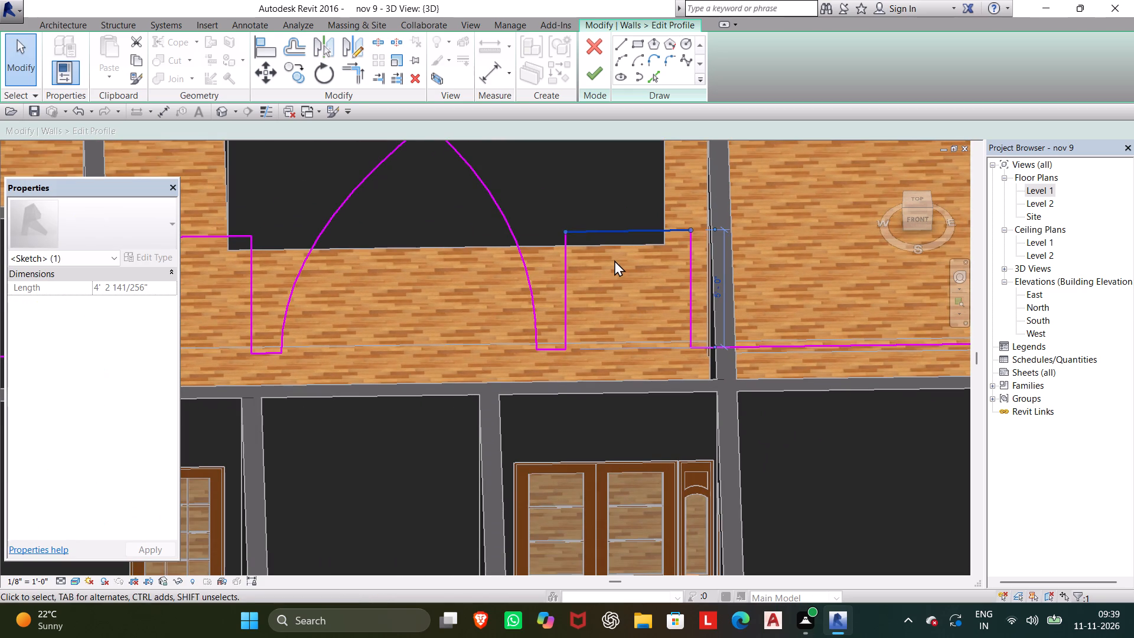
key("Delete")
scroll(612, 269, "down", 3)
middle_click_drag(612, 269, 618, 269)
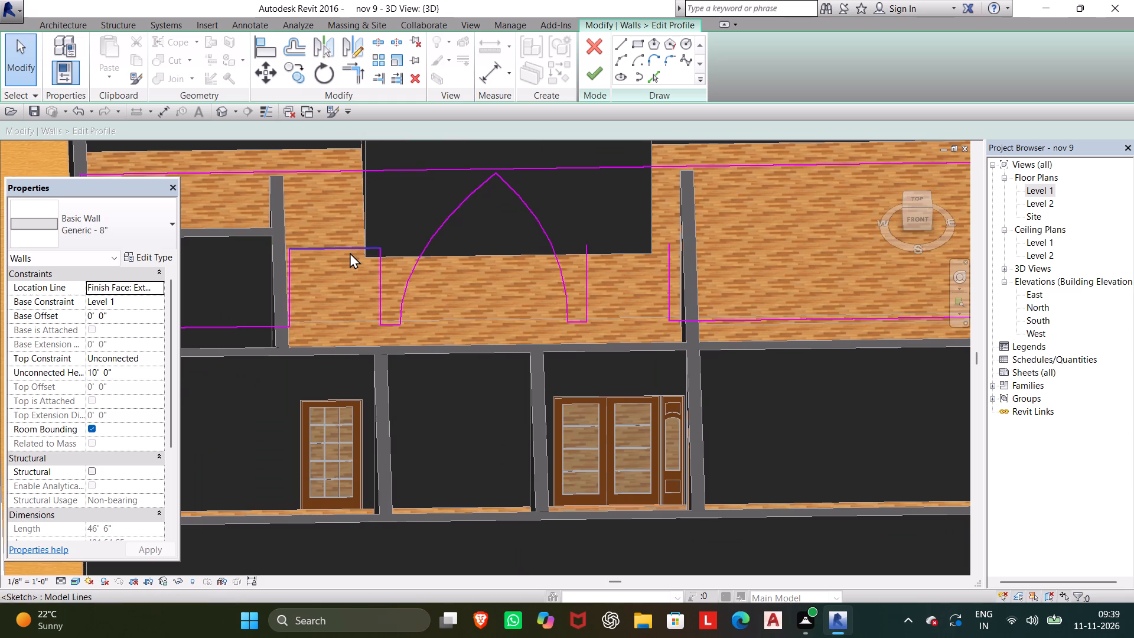
left_click(350, 252)
key("Delete")
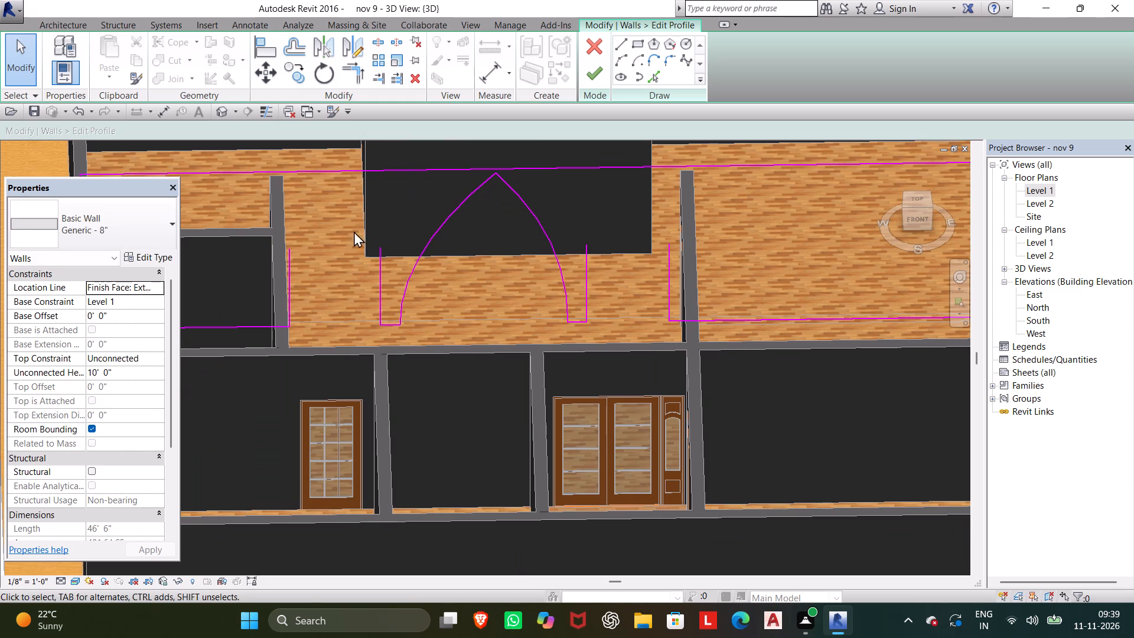
Draw a three-point spline arch joining the tops of the west opening's sides, with its middle control point just below the wall's top line.
left_click(684, 58)
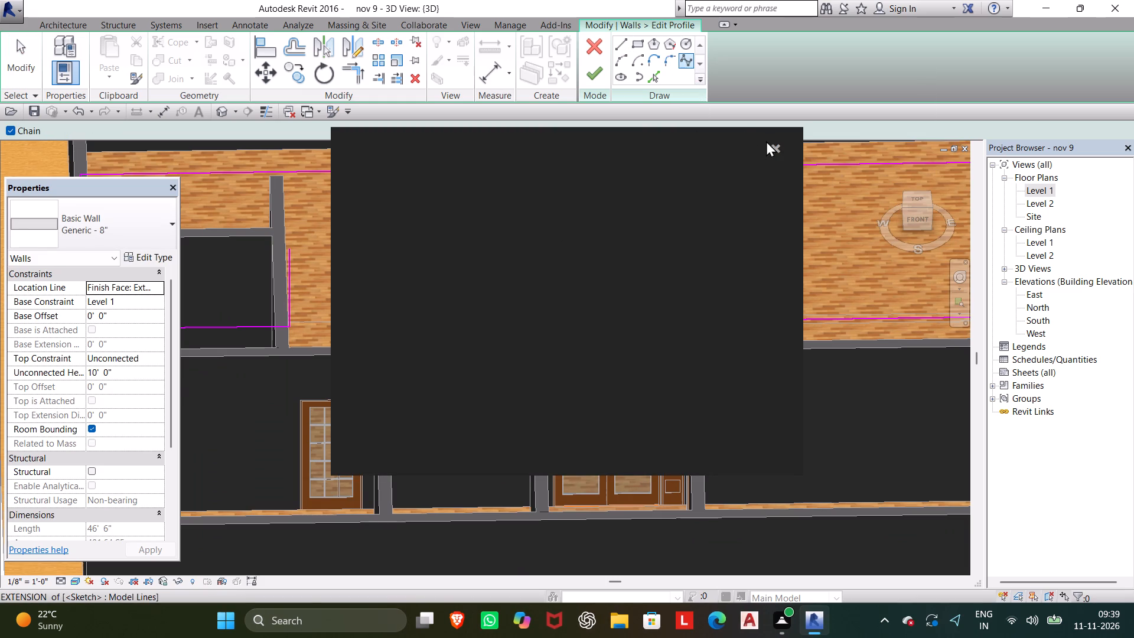
left_click(772, 150)
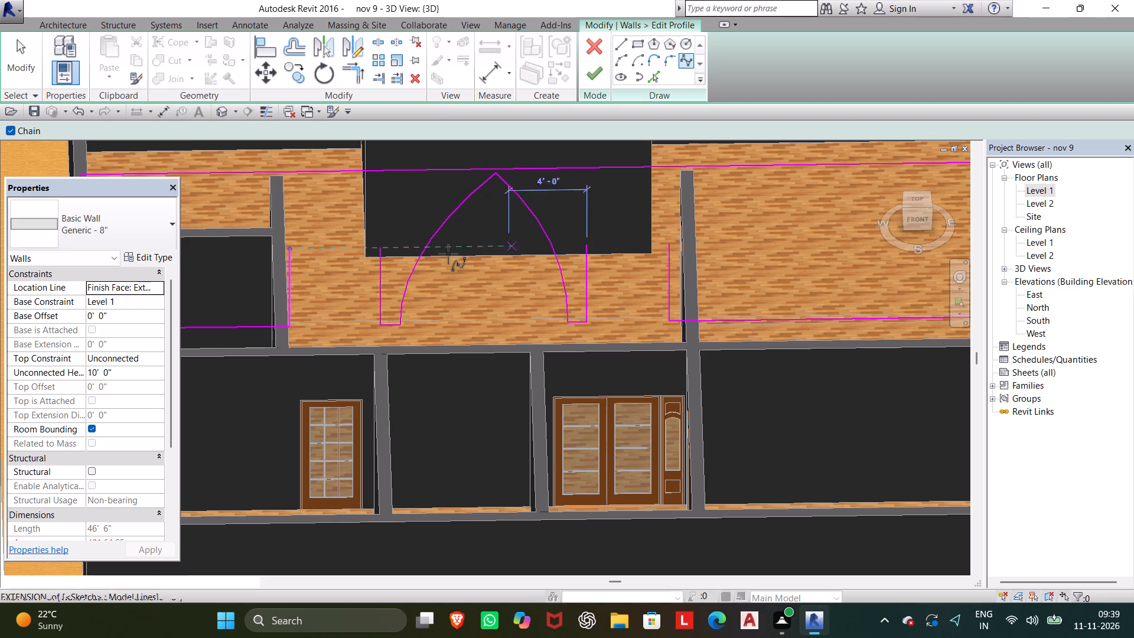
left_click(289, 249)
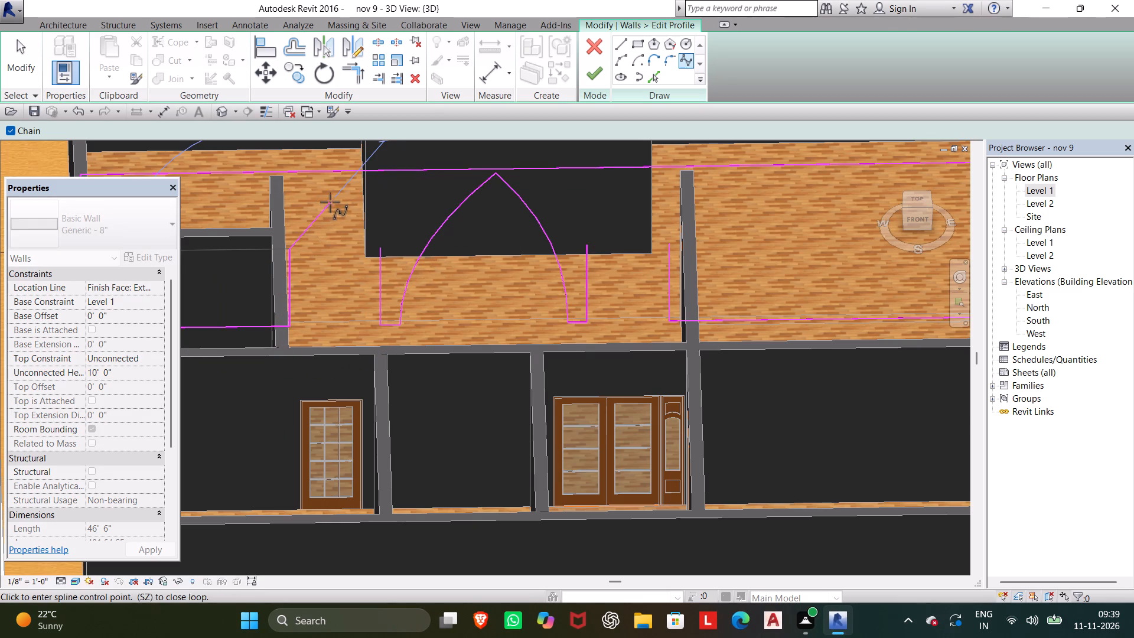
scroll(344, 180, "up", 5)
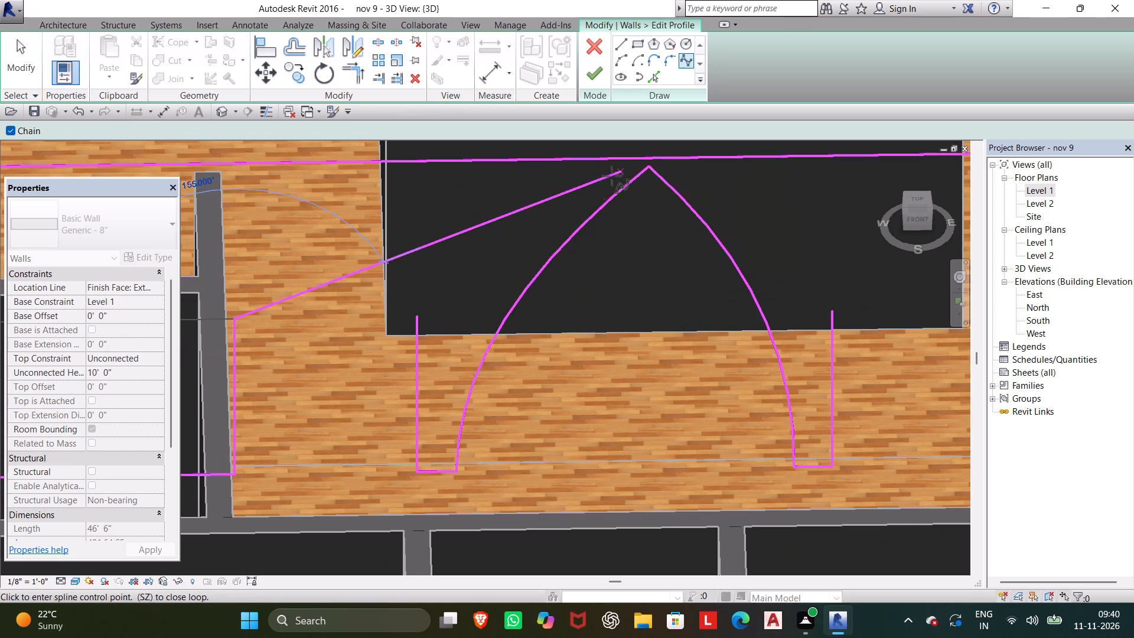
left_click(328, 178)
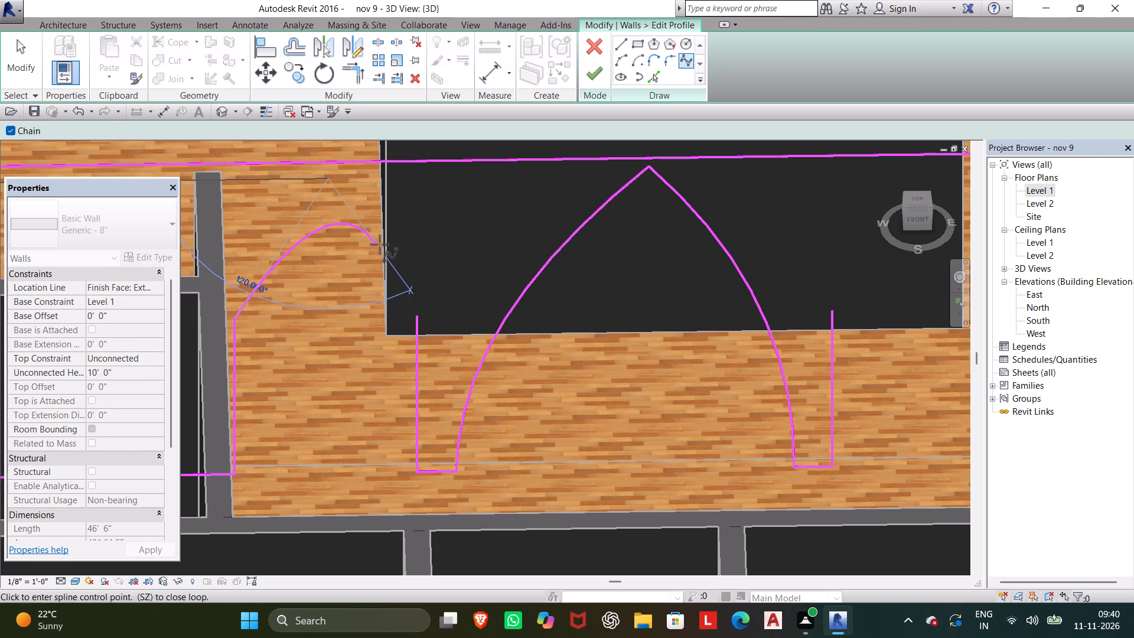
left_click(412, 315)
scroll(405, 341, "down", 1)
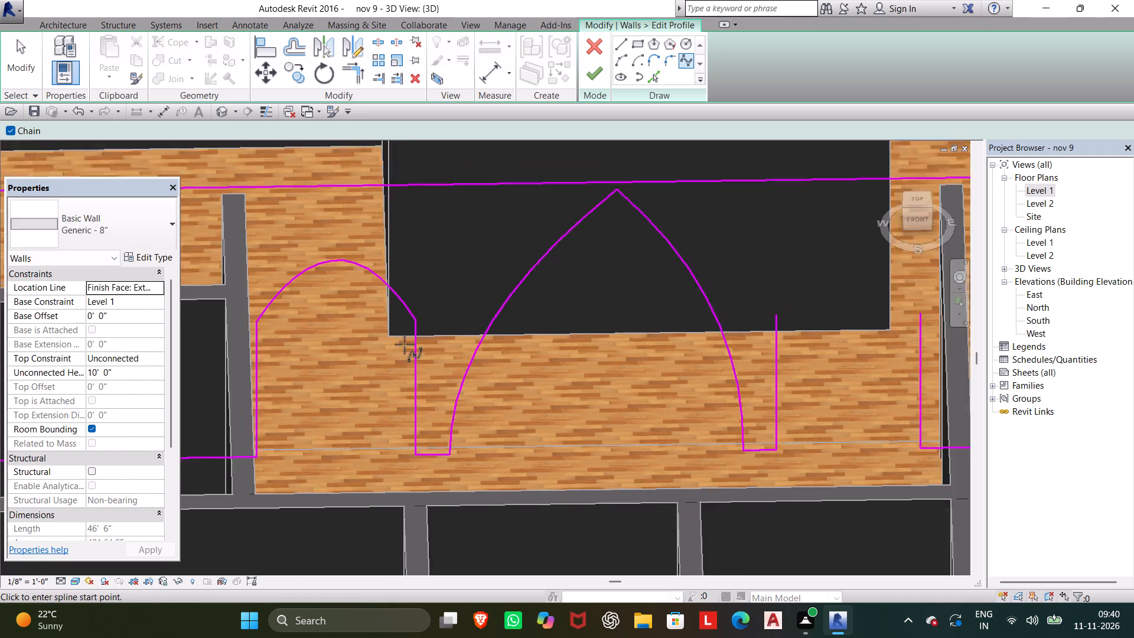
Draw a matching three-point spline arch joining the tops of the east opening's two sides.
scroll(405, 344, "down", 2)
middle_click_drag(386, 358, 350, 386)
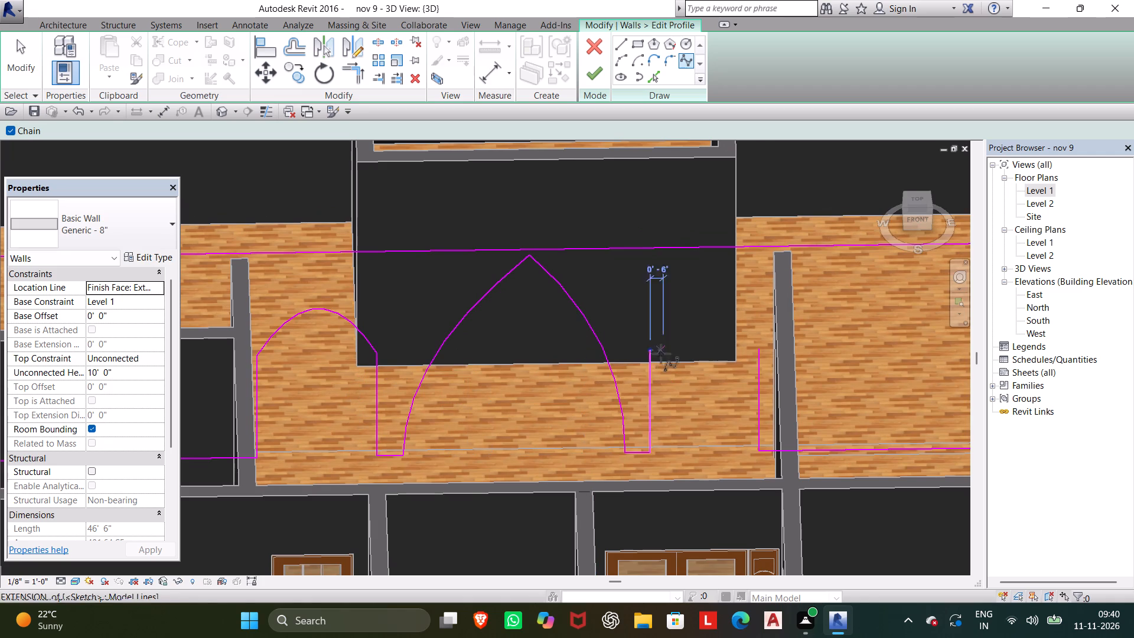
left_click(653, 349)
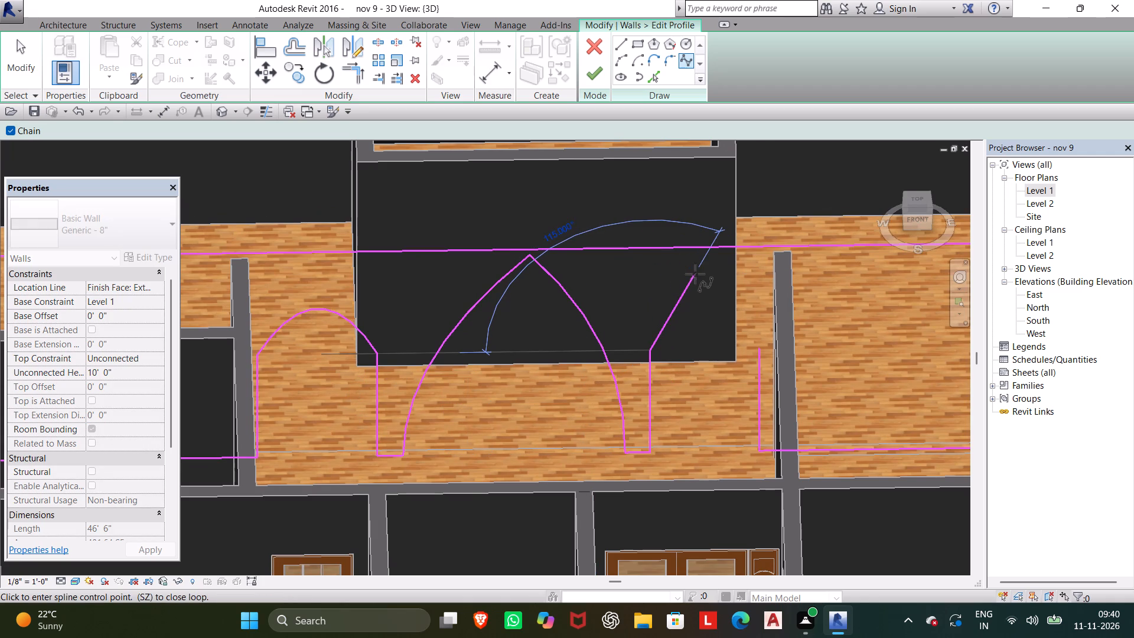
left_click(705, 261)
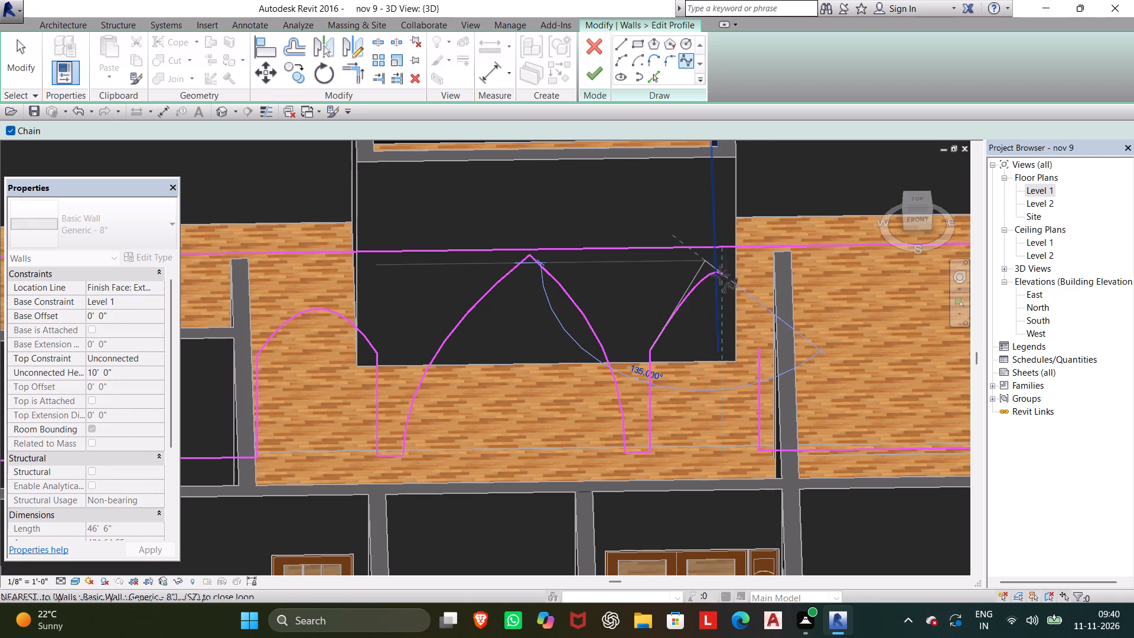
left_click(757, 344)
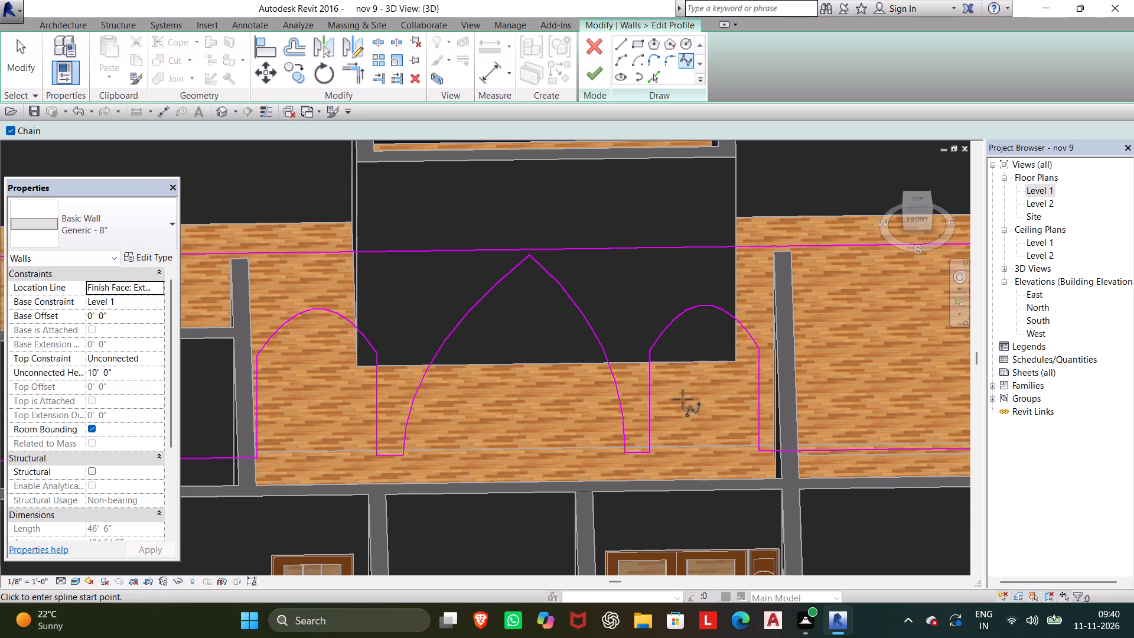
key("Escape")
key("Escape")
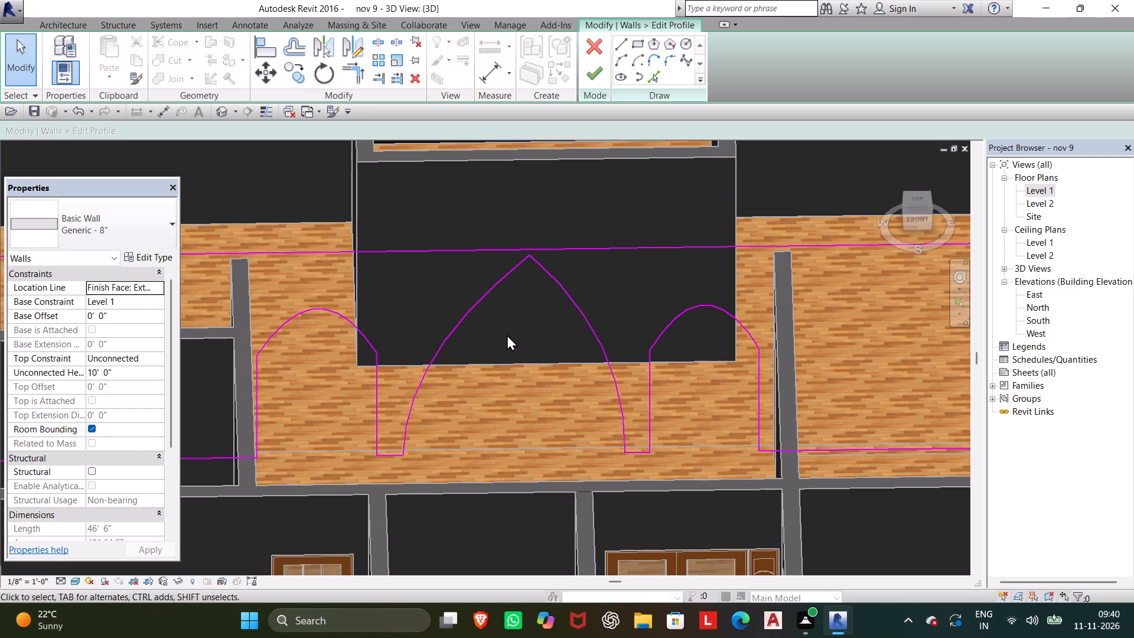
Move the middle control point of the central arch's west spline outward and upward, making the curve about 11' 5" long.
left_click(457, 318)
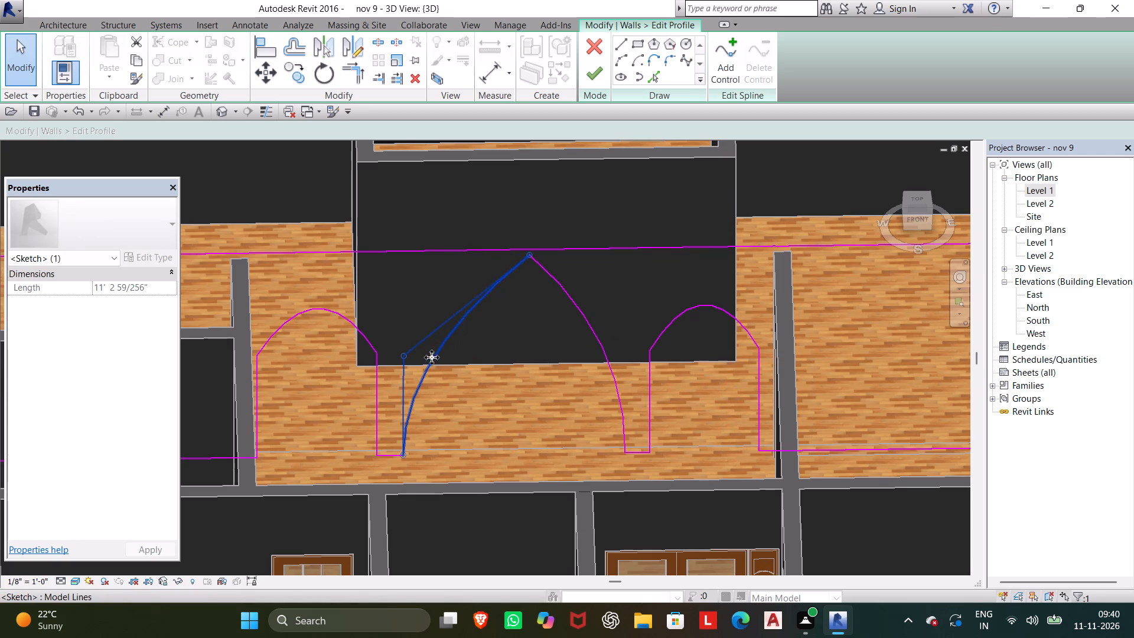
left_click_drag(401, 356, 397, 356)
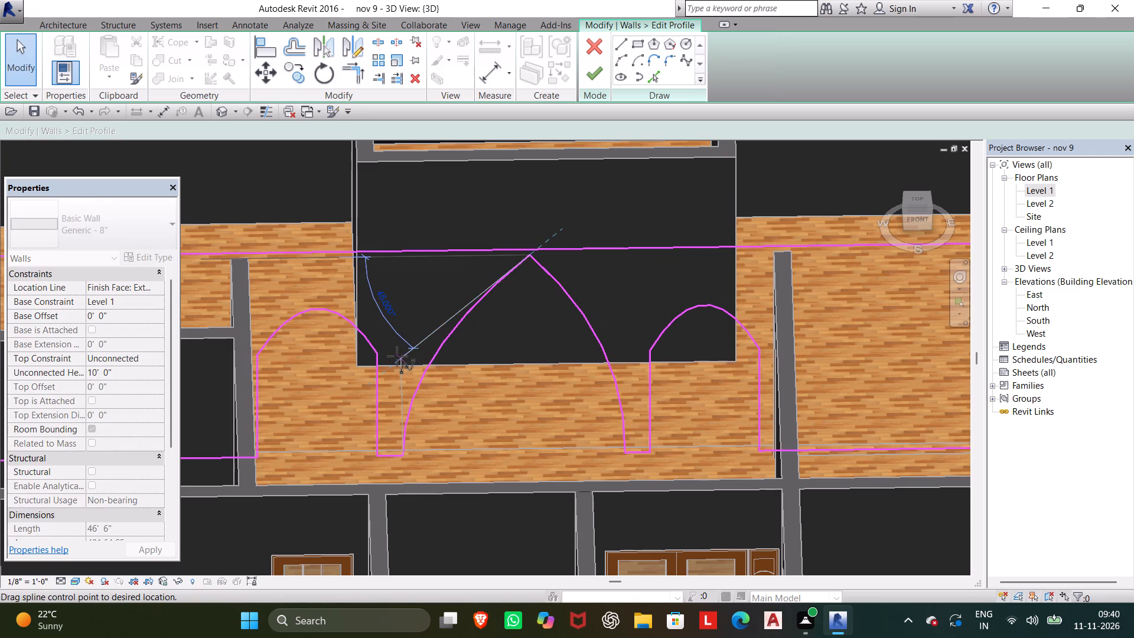
left_click_drag(397, 356, 388, 356)
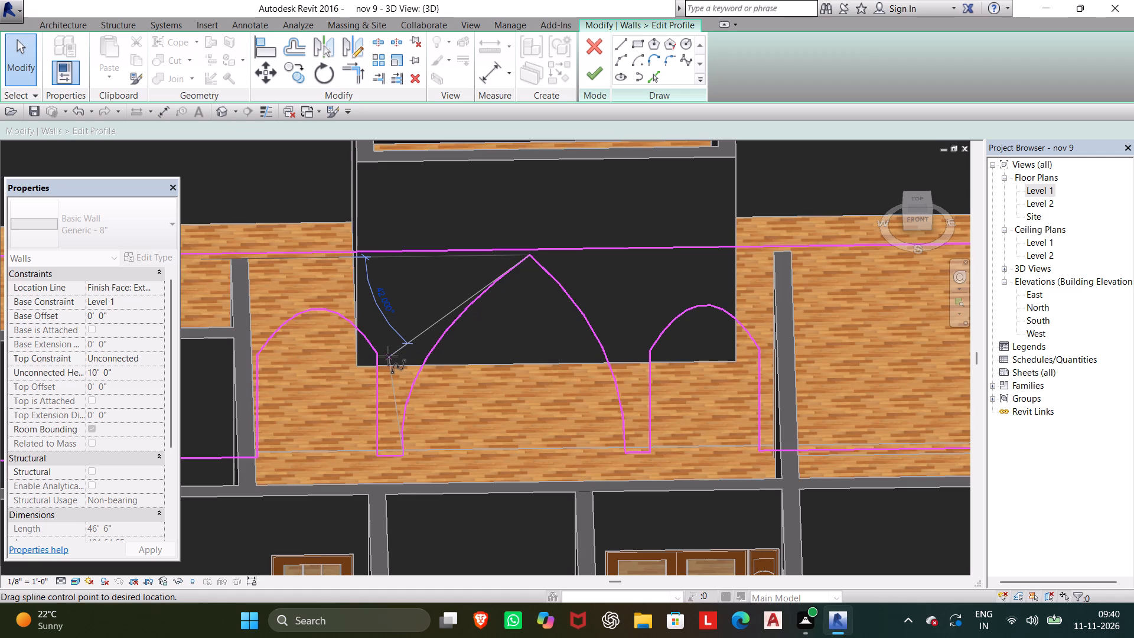
left_click_drag(388, 356, 389, 342)
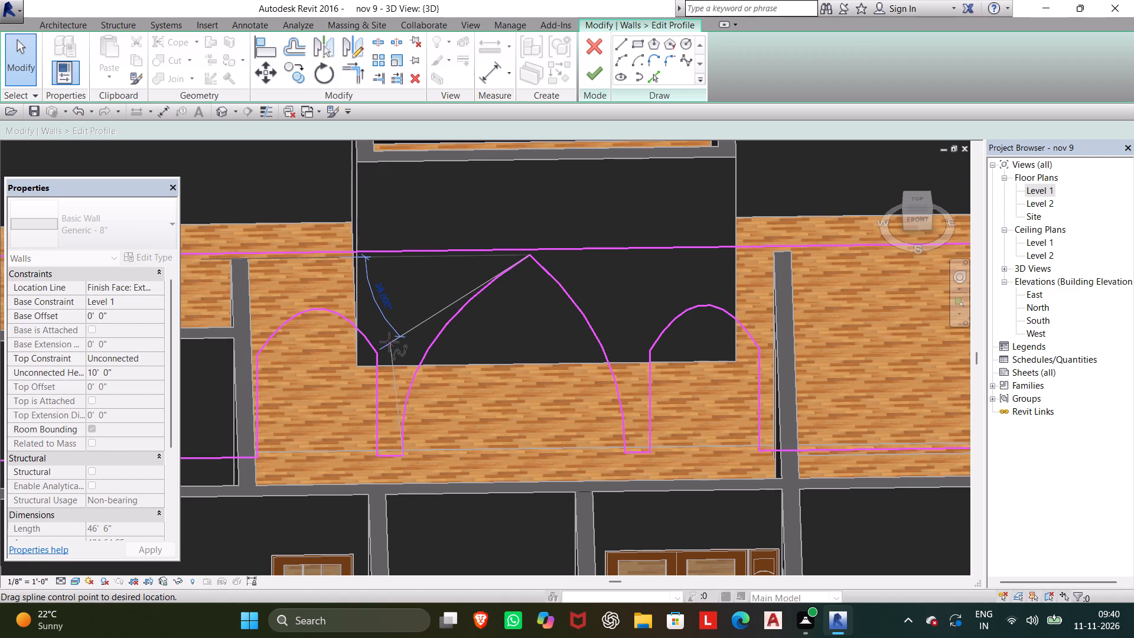
left_click_drag(389, 342, 390, 341)
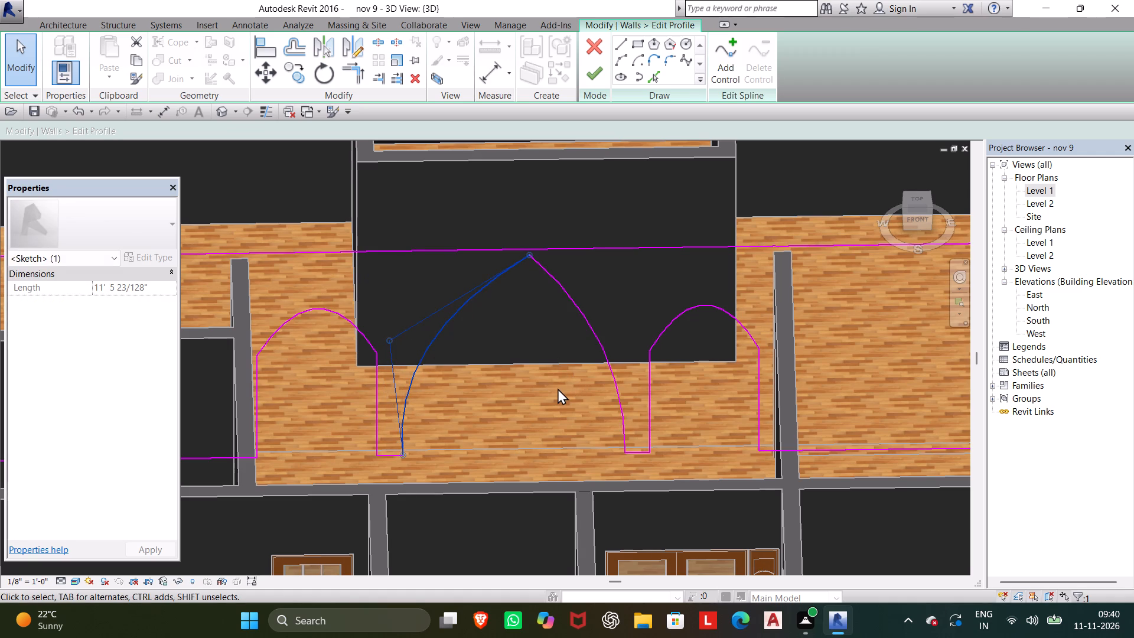
left_click(556, 388)
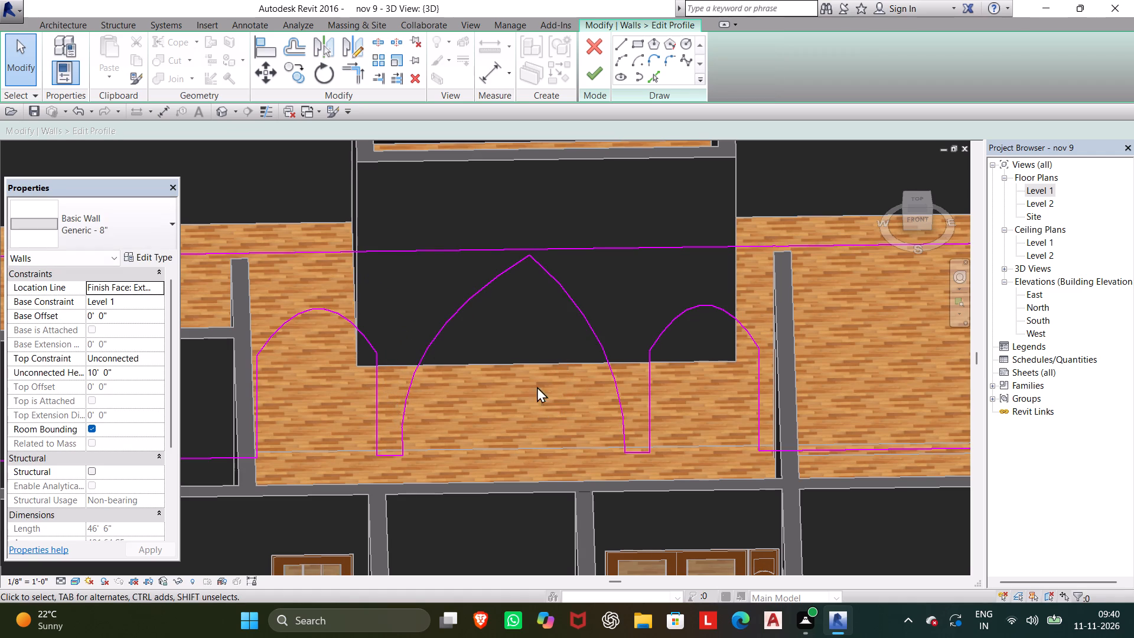
Finish the wall profile edit to cut the three arched openings, and deselect the wall.
left_click(586, 80)
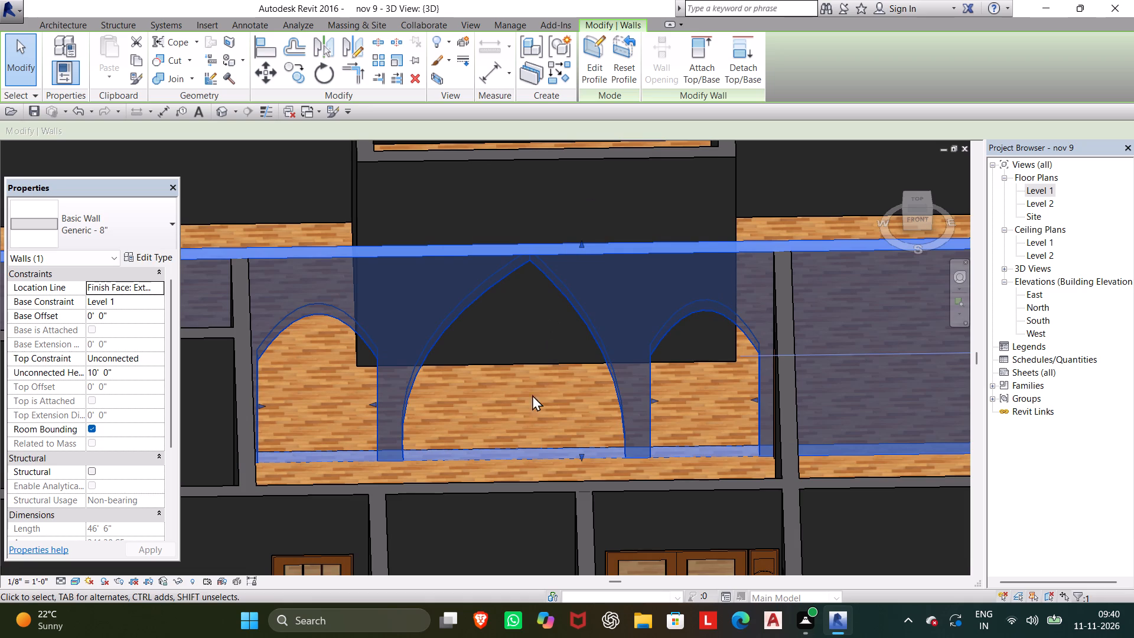
key("Escape")
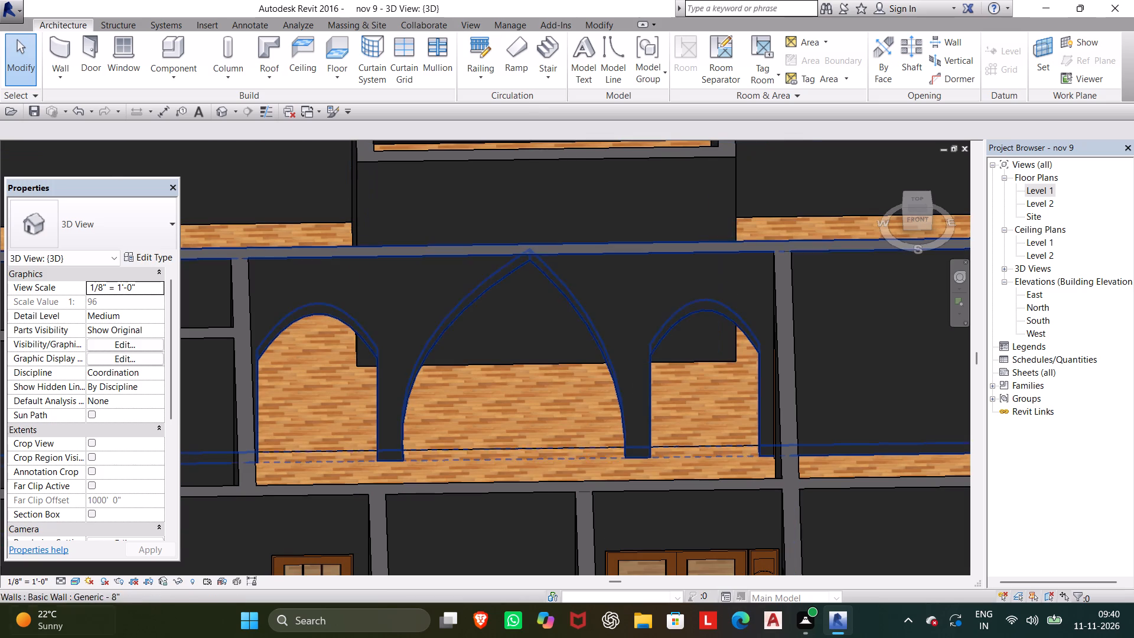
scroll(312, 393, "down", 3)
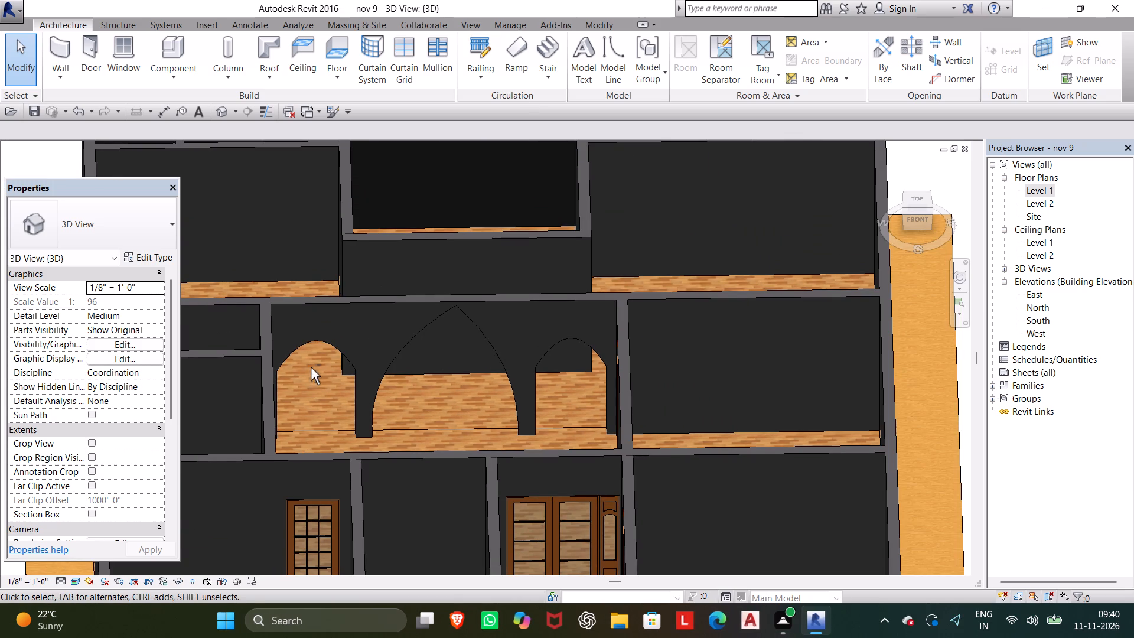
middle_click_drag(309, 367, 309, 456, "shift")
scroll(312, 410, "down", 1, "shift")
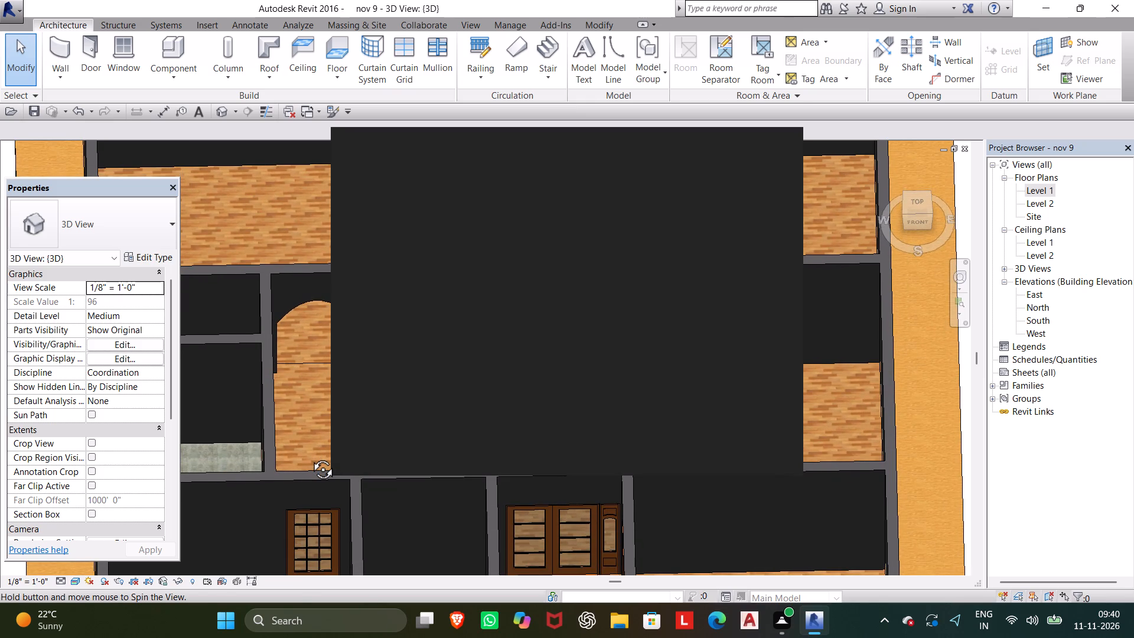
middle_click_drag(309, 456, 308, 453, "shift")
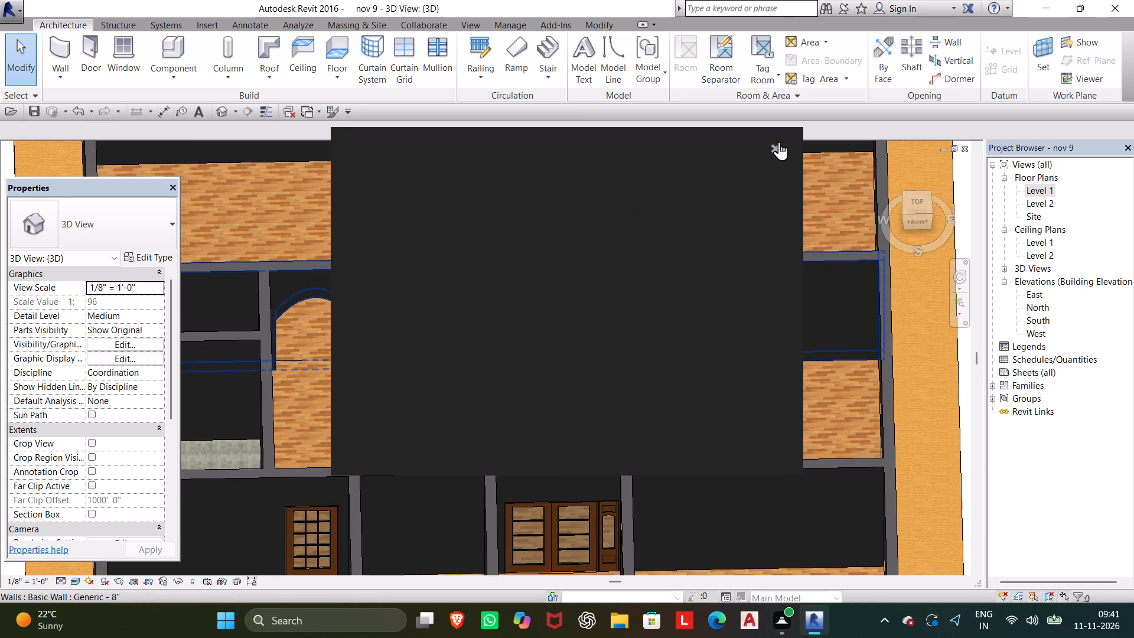
Examine the three arched openings and the surrounding rooms in 3D from several angles.
left_click(777, 142)
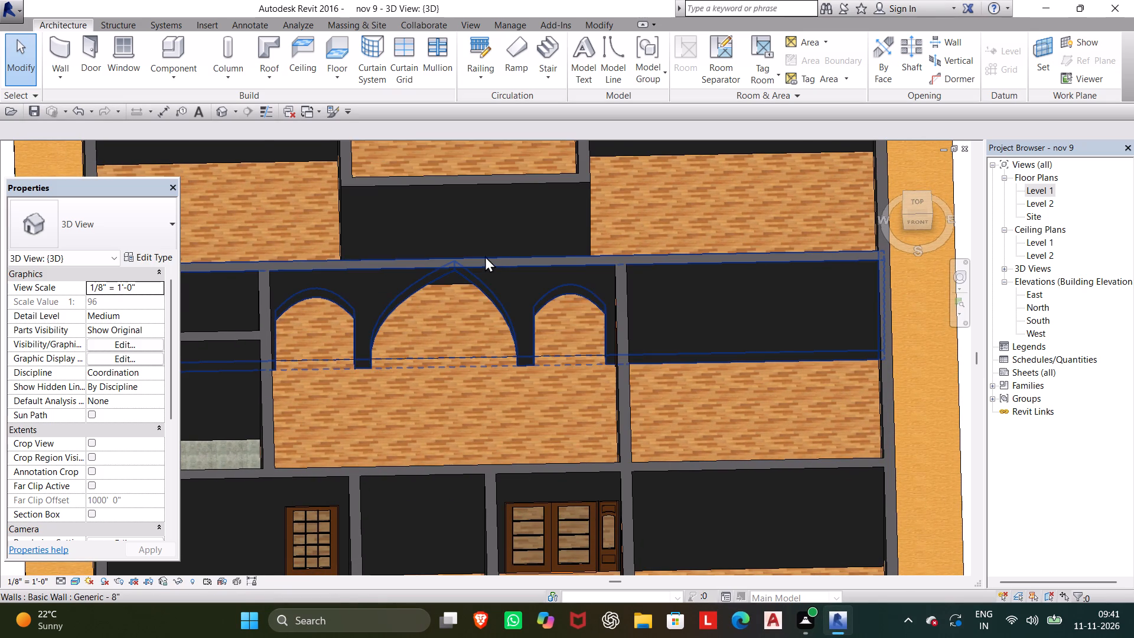
middle_click_drag(471, 269, 657, 415, "shift")
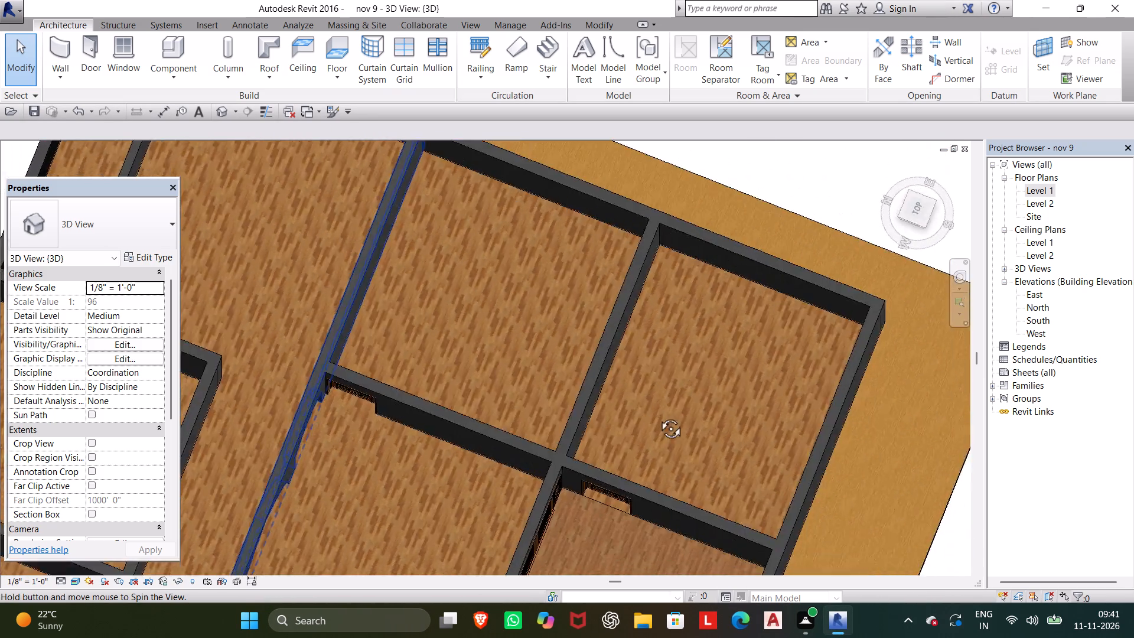
middle_click_drag(657, 415, 848, 246, "shift")
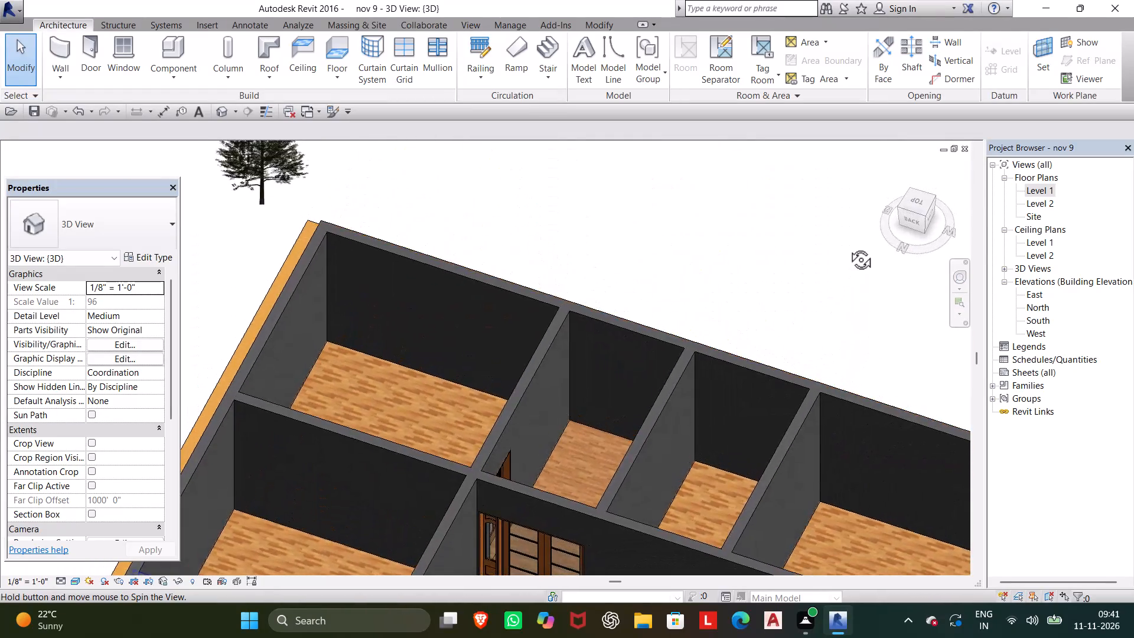
middle_click_drag(848, 246, 670, 292, "shift")
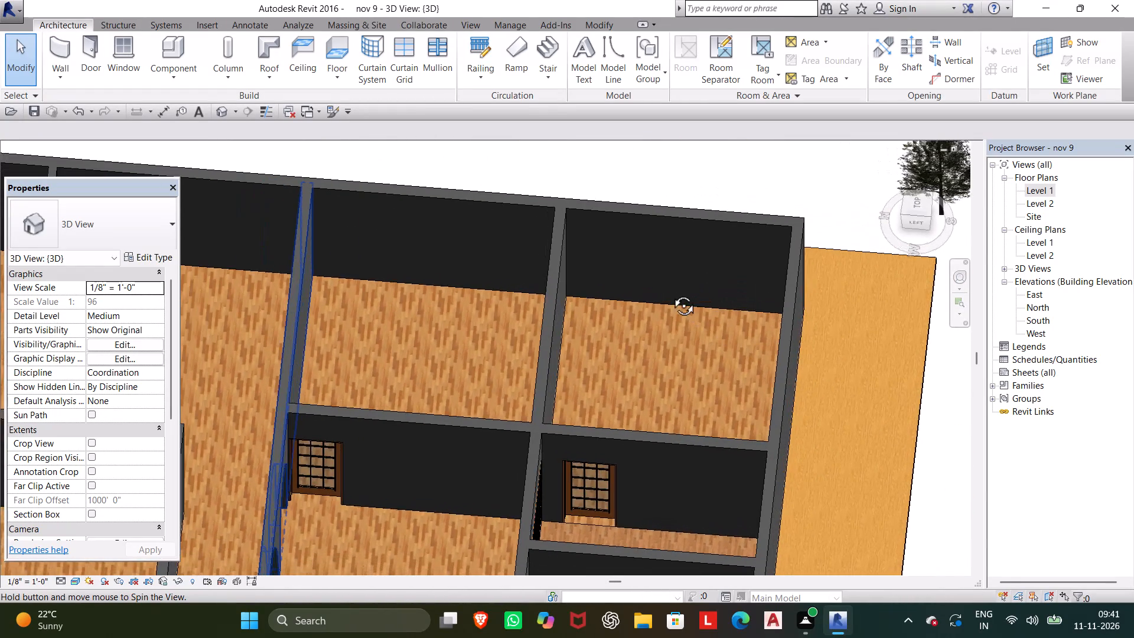
middle_click_drag(670, 292, 528, 288, "shift")
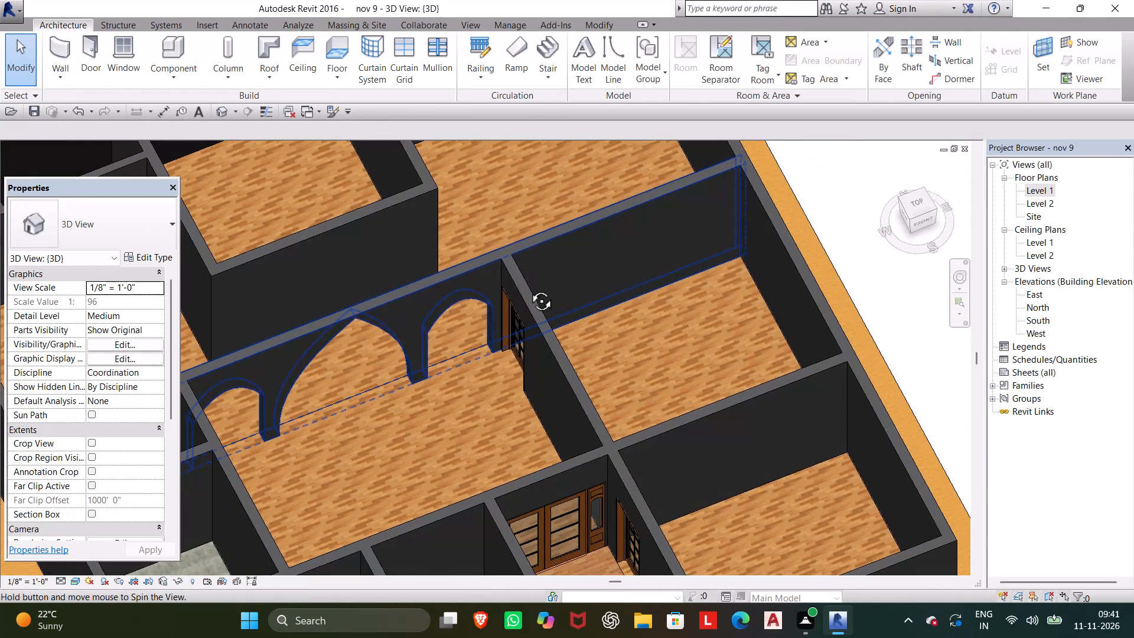
middle_click_drag(528, 288, 643, 251, "shift")
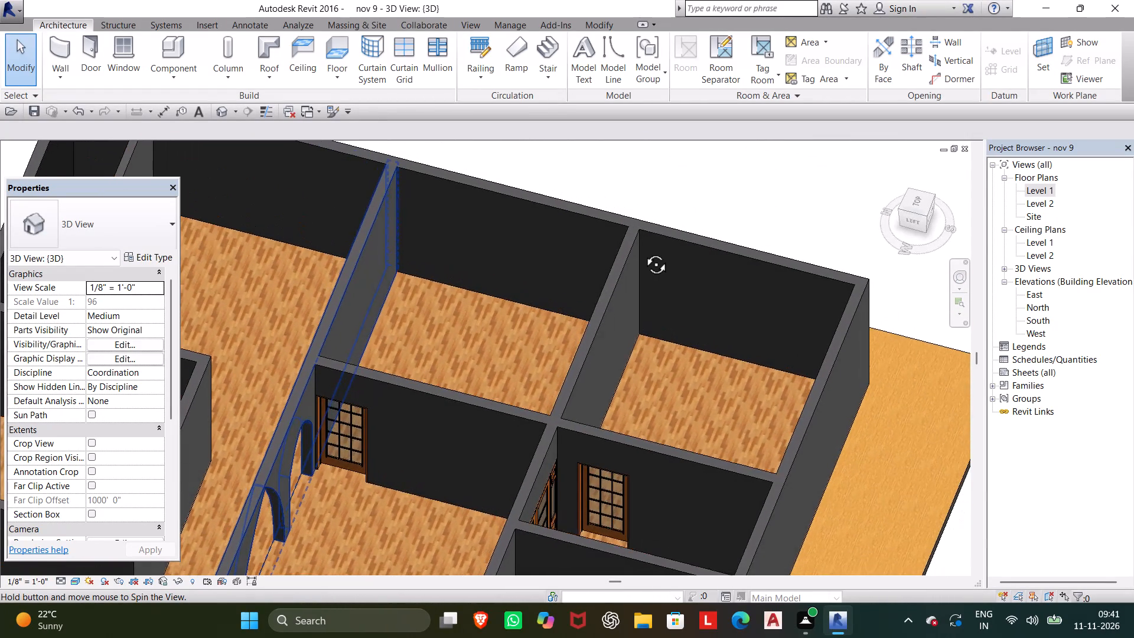
middle_click_drag(643, 251, 643, 249, "shift")
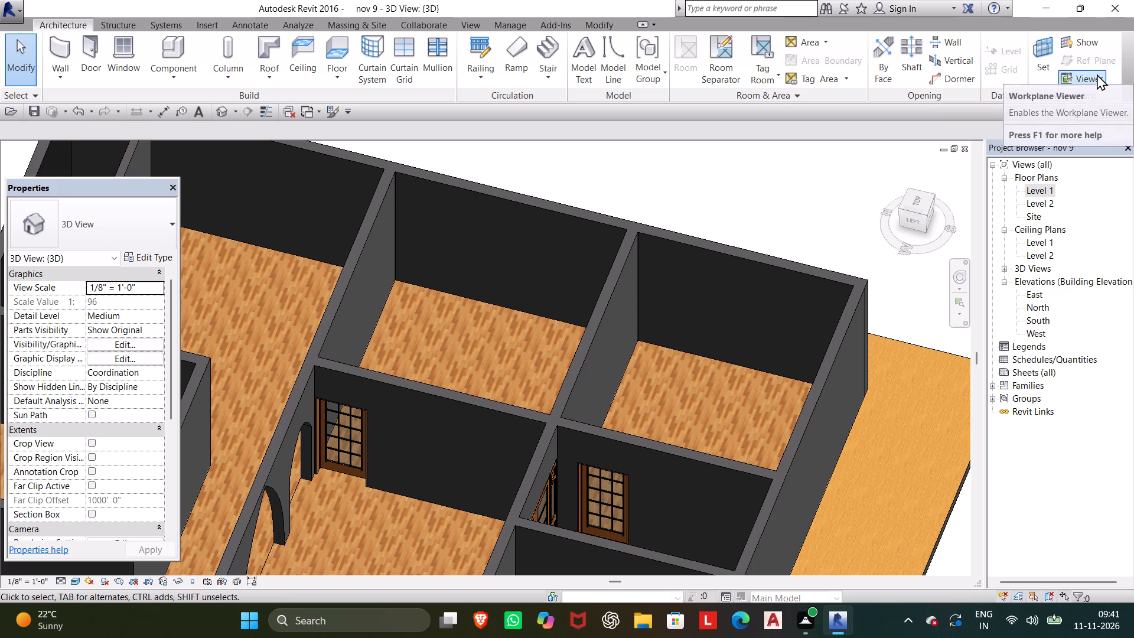
scroll(1104, 69, "down", 2)
scroll(866, 312, "down", 4)
middle_click_drag(842, 319, 835, 245)
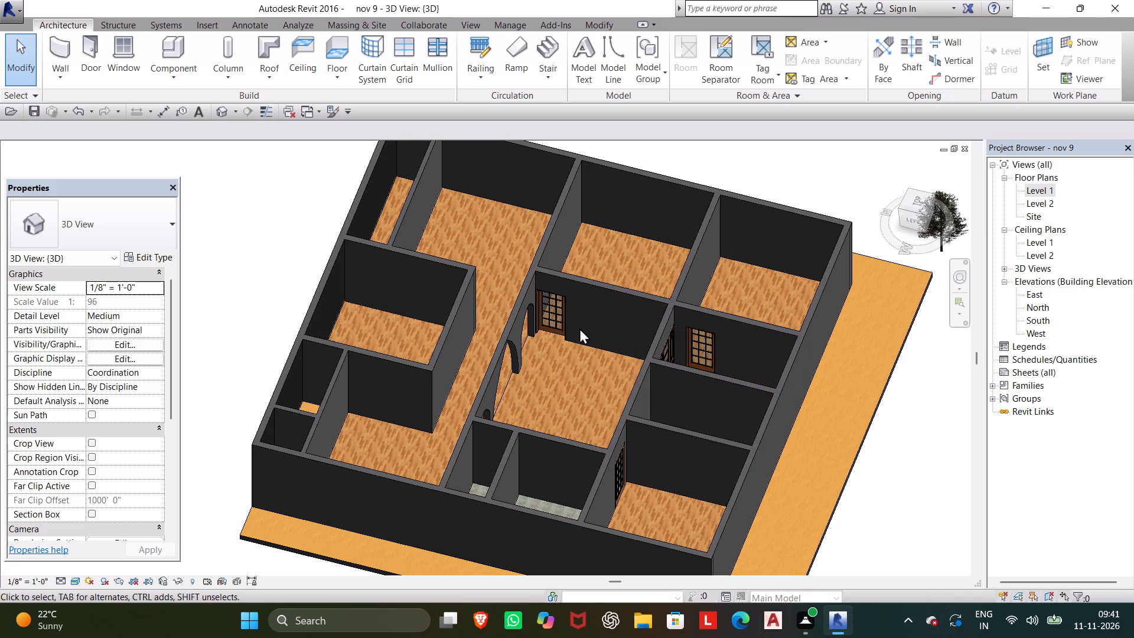
middle_click_drag(552, 336, 414, 326, "shift")
scroll(549, 337, "down", 1, "shift")
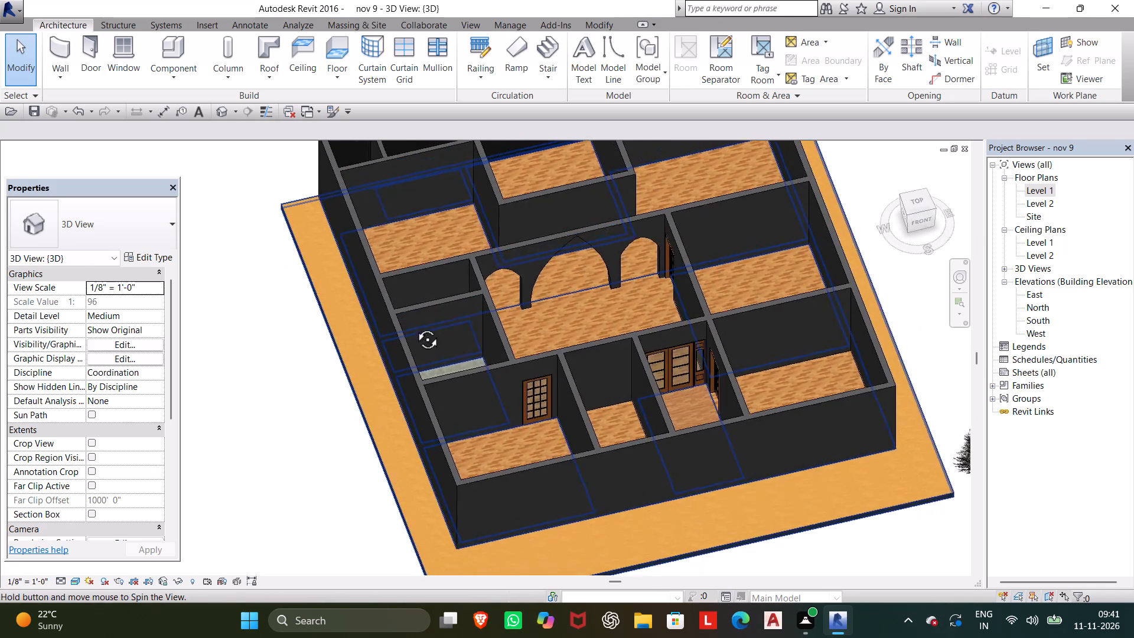
middle_click_drag(414, 326, 386, 305, "shift")
Save the project.
left_click(53, 53)
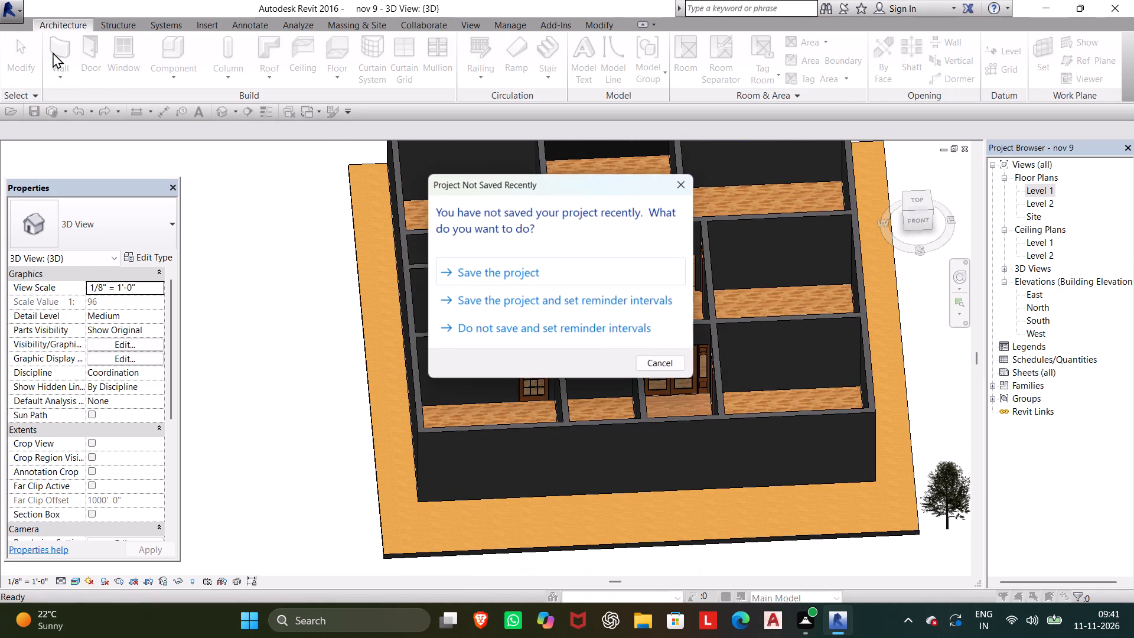
left_click(672, 181)
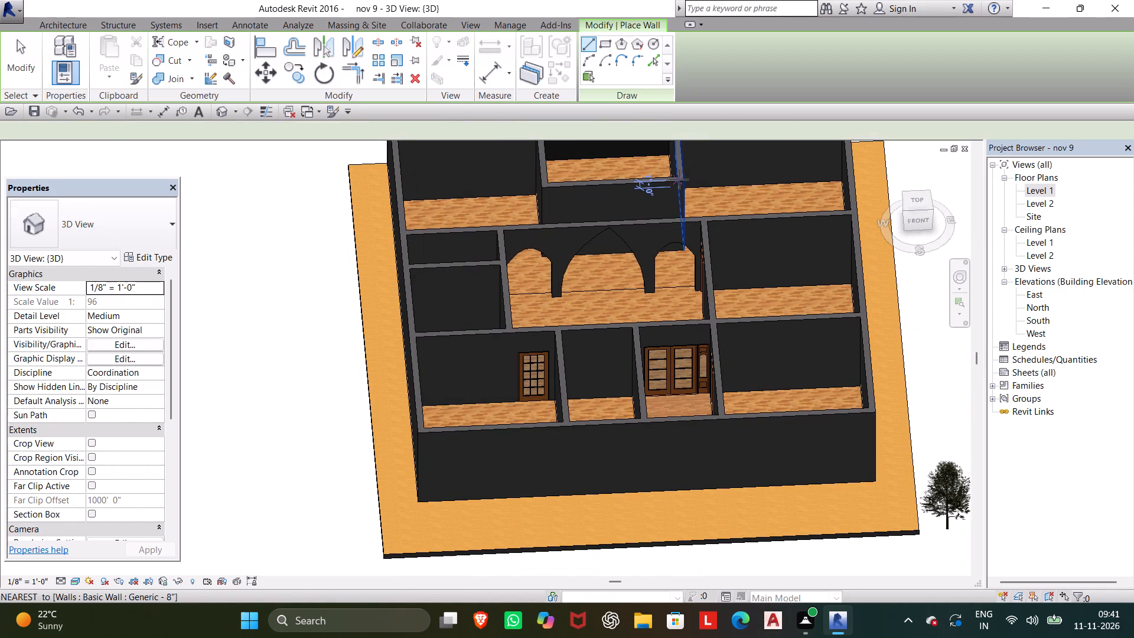
key("ctrl+s")
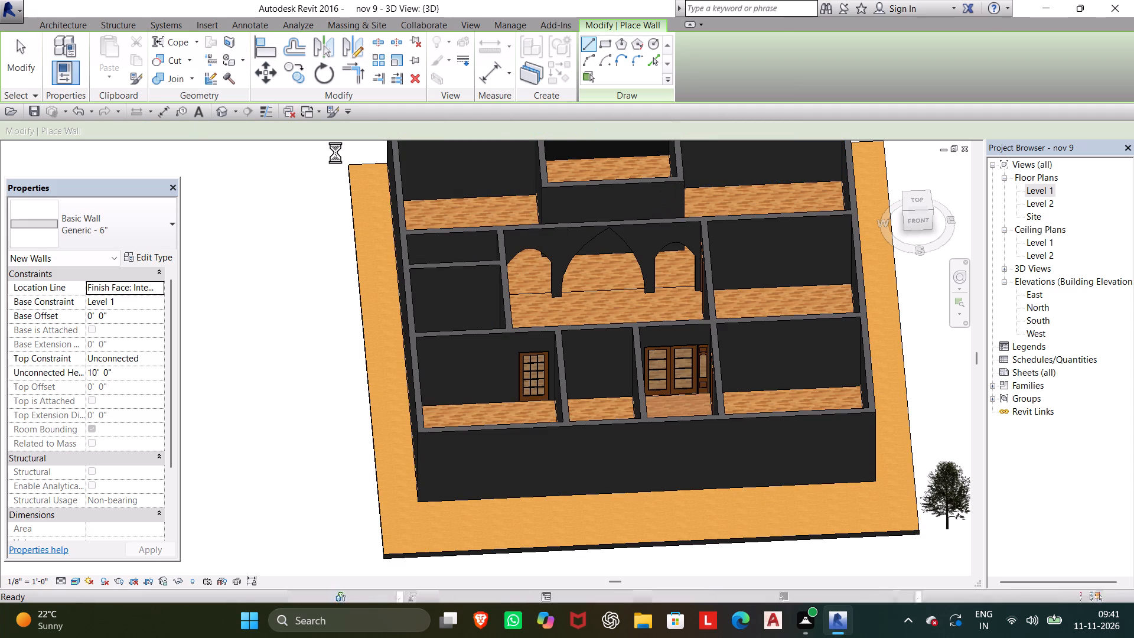
Place a 36" x 84" Door-Interior-Single-Full Glass-Wood door in the room wall facing the arches, about 4' 11" from its west end.
left_click(79, 27)
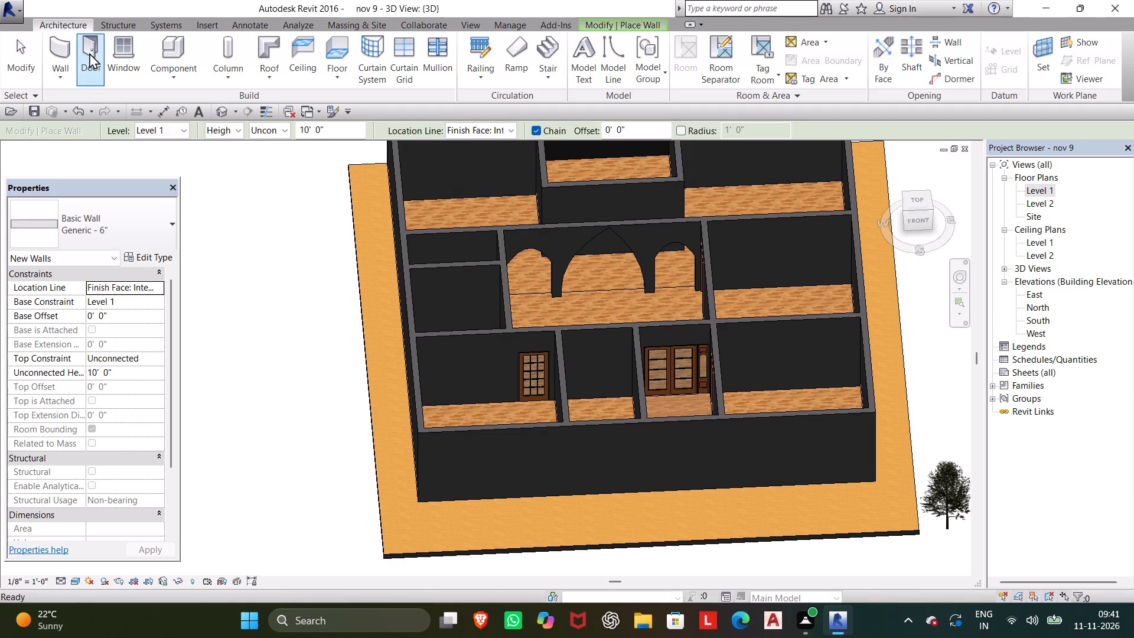
left_click(84, 44)
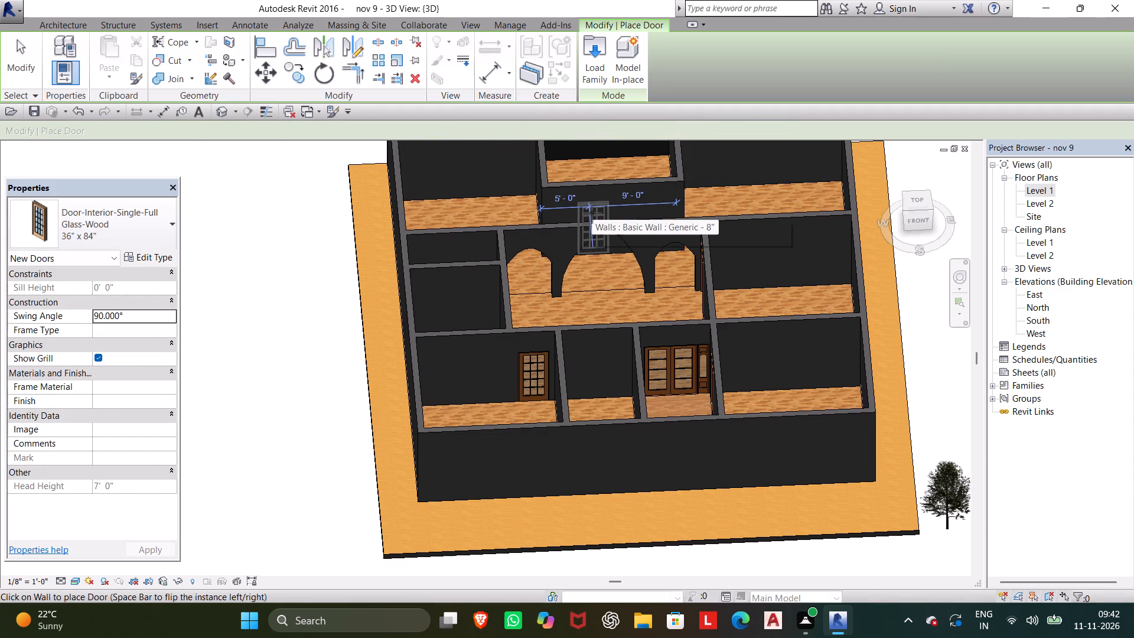
scroll(592, 213, "up", 10)
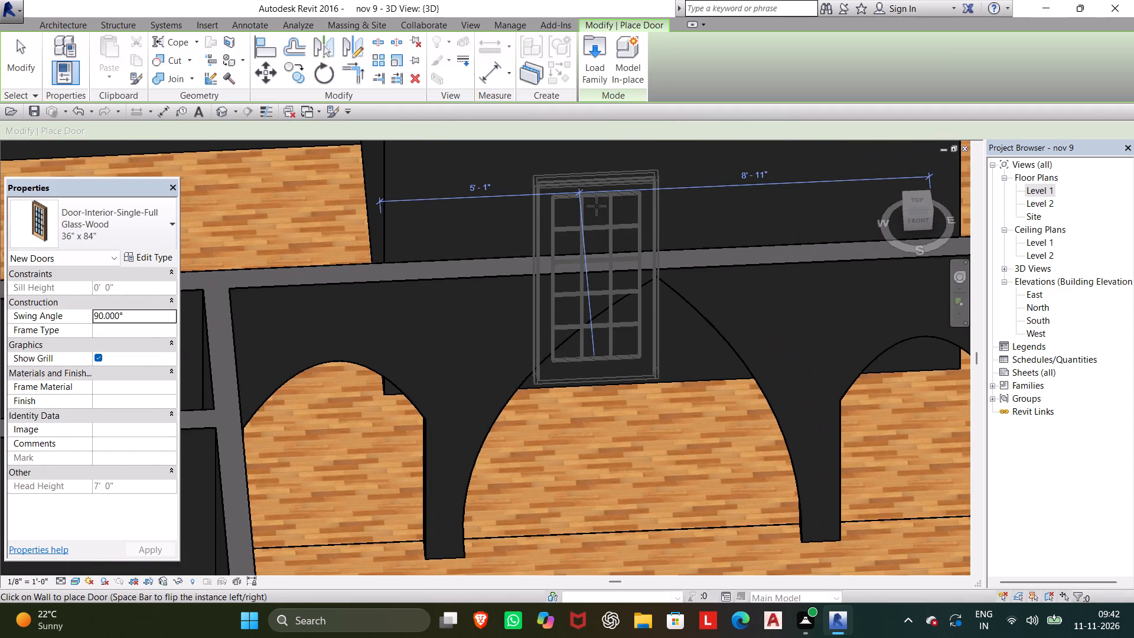
middle_click_drag(597, 206, 595, 315, "shift")
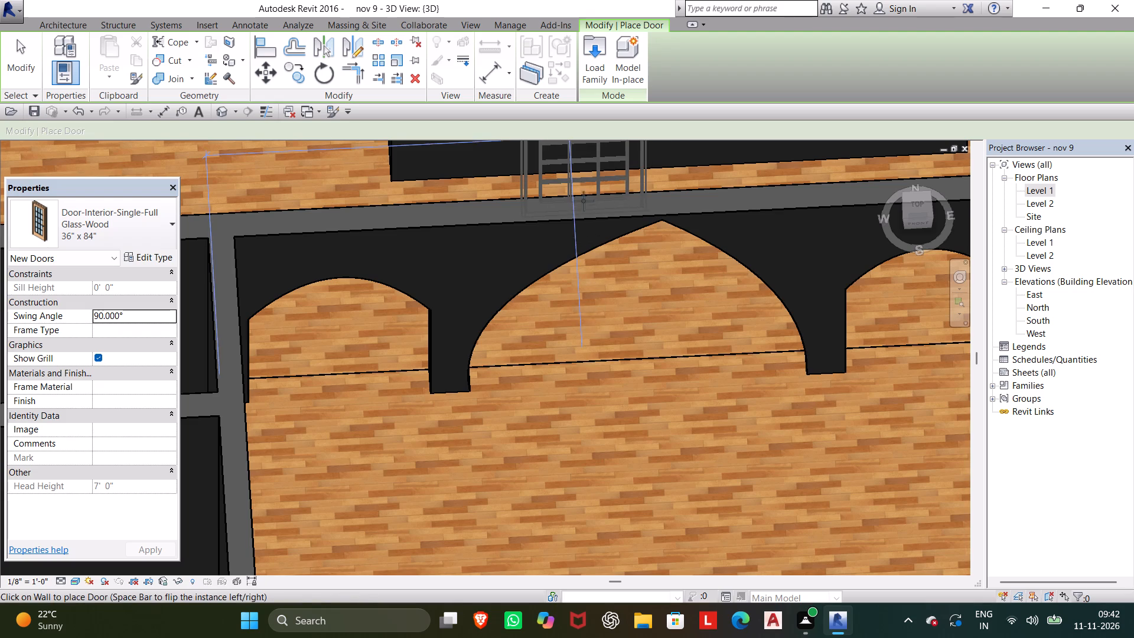
middle_click_drag(584, 201, 532, 401)
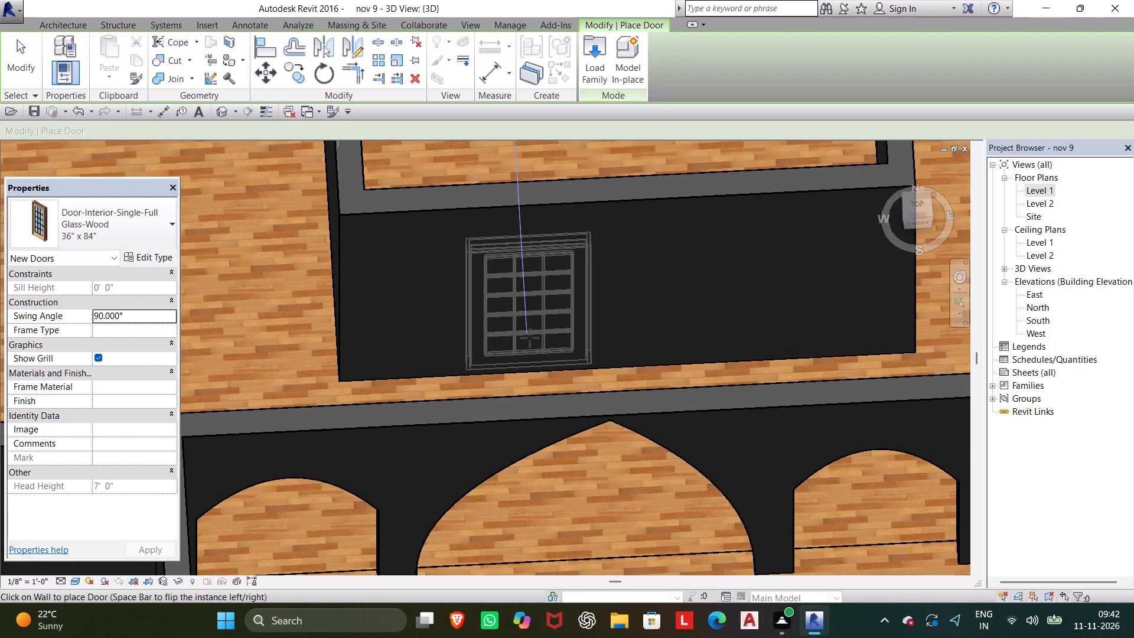
left_click(530, 338)
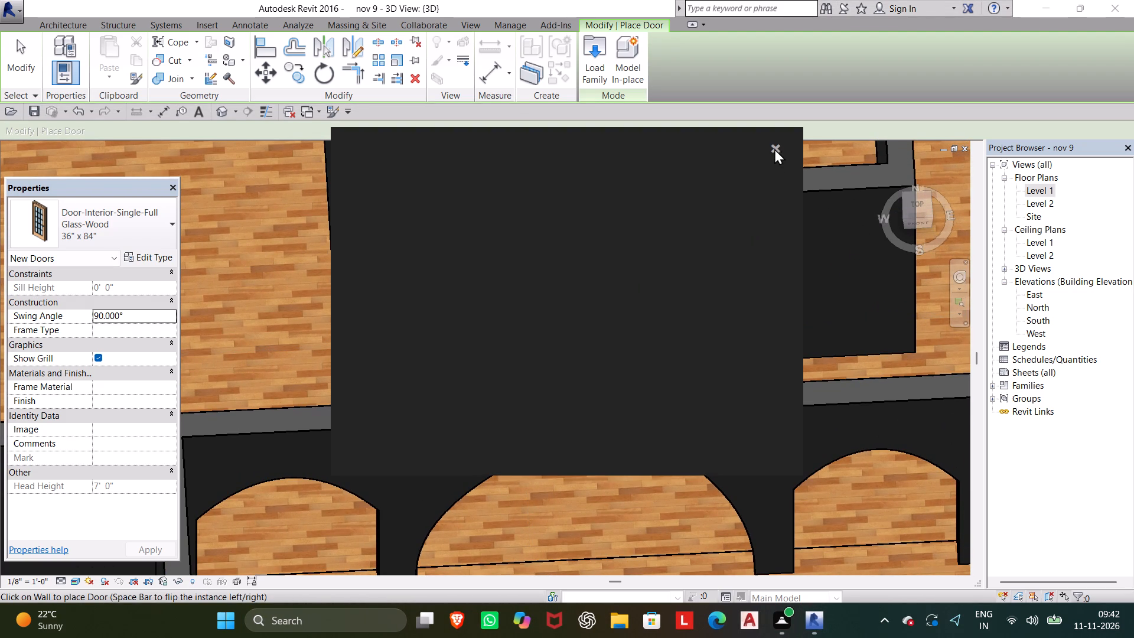
left_click(774, 148)
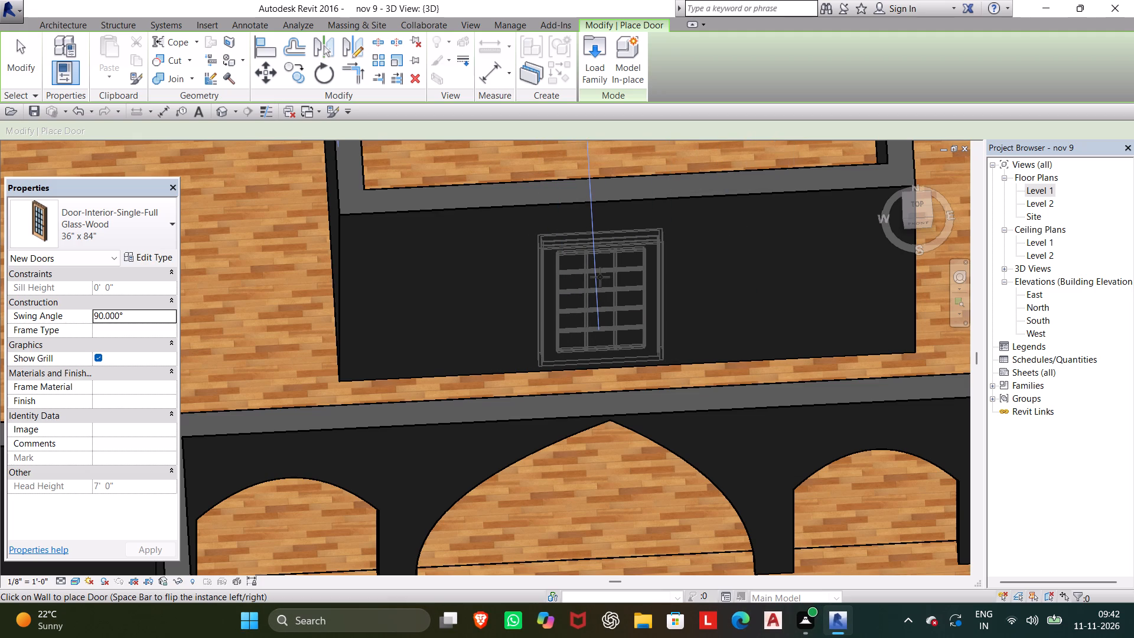
left_click(546, 282)
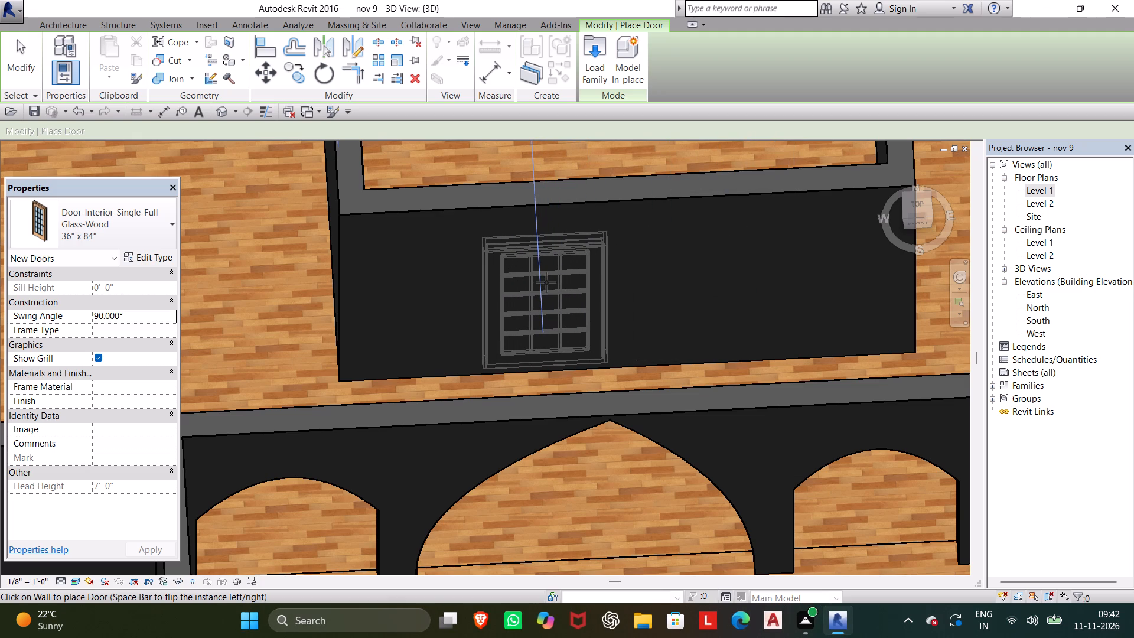
Examine the new door and its position relative to the arched wall in 3D.
scroll(509, 294, "down", 7)
scroll(405, 268, "down", 2)
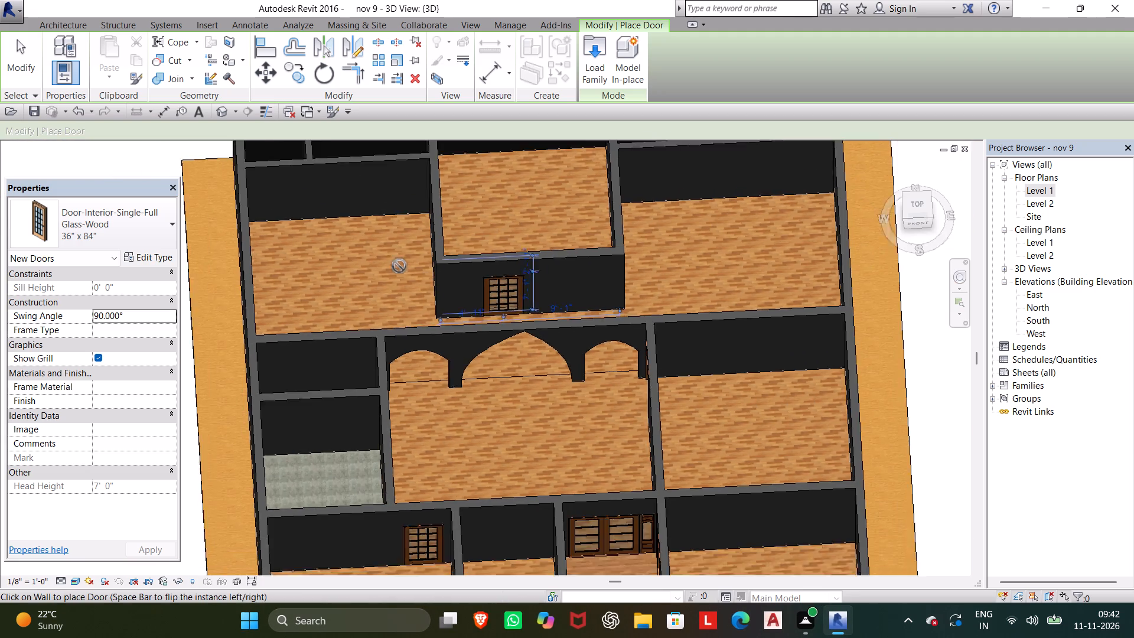
scroll(399, 266, "down", 1)
middle_click_drag(399, 266, 405, 304)
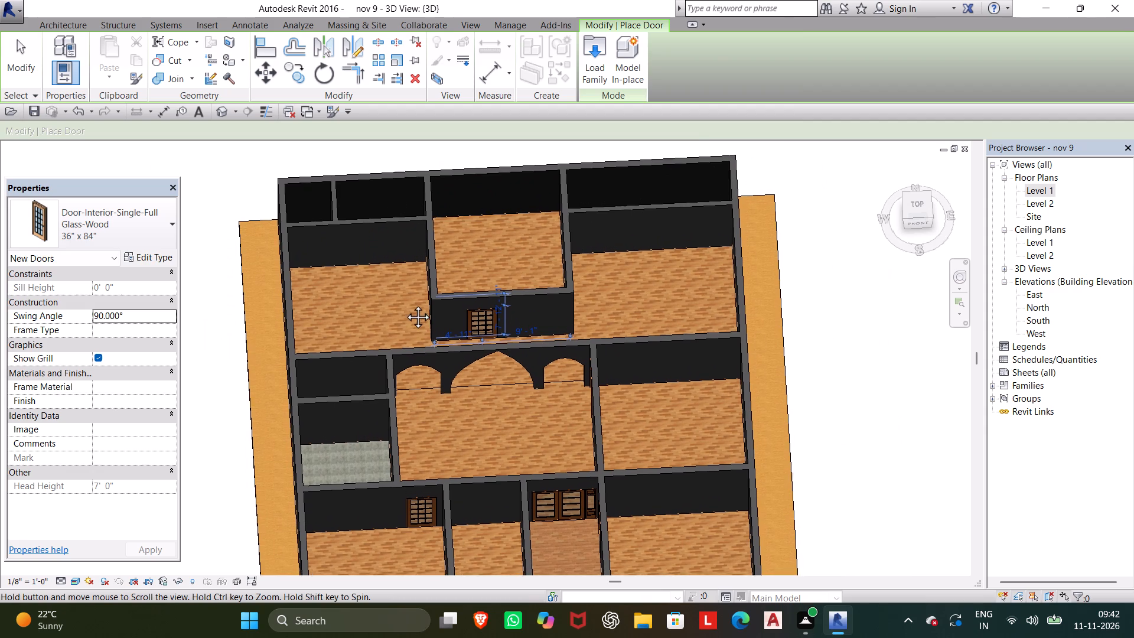
middle_click_drag(405, 304, 403, 310)
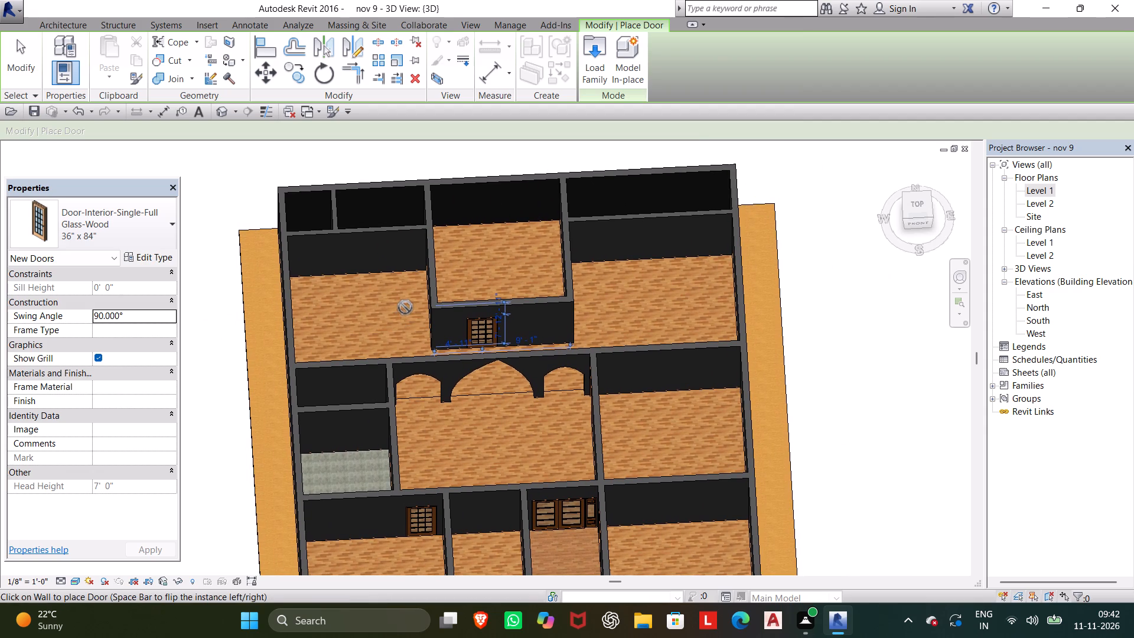
middle_click_drag(405, 311, 410, 331, "shift")
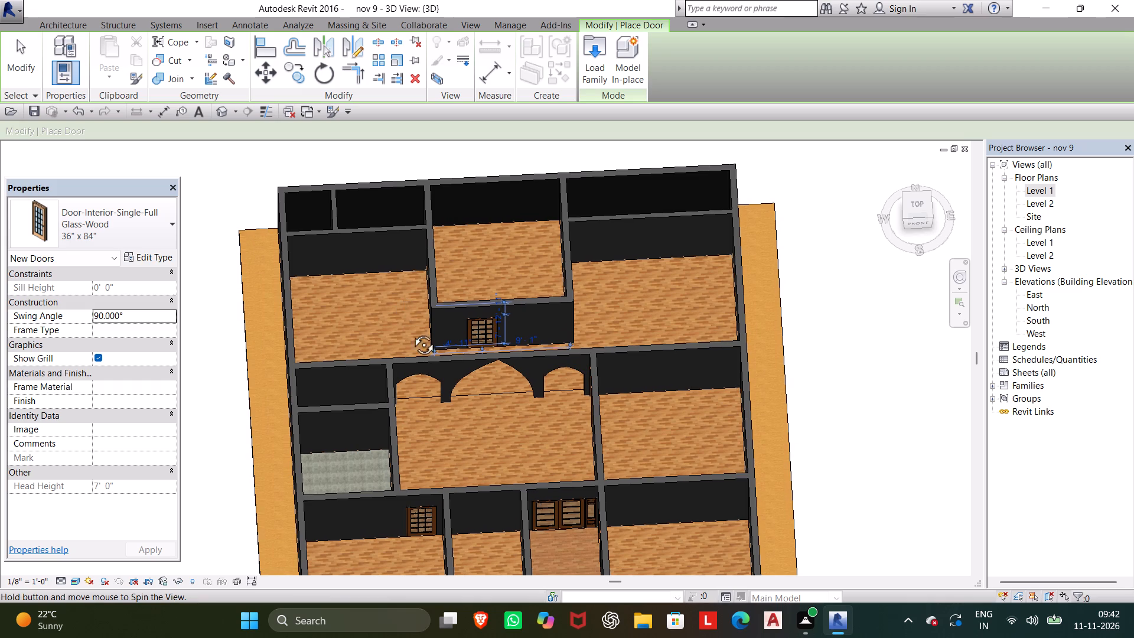
middle_click_drag(410, 331, 503, 362, "shift")
scroll(416, 353, "down", 1, "shift")
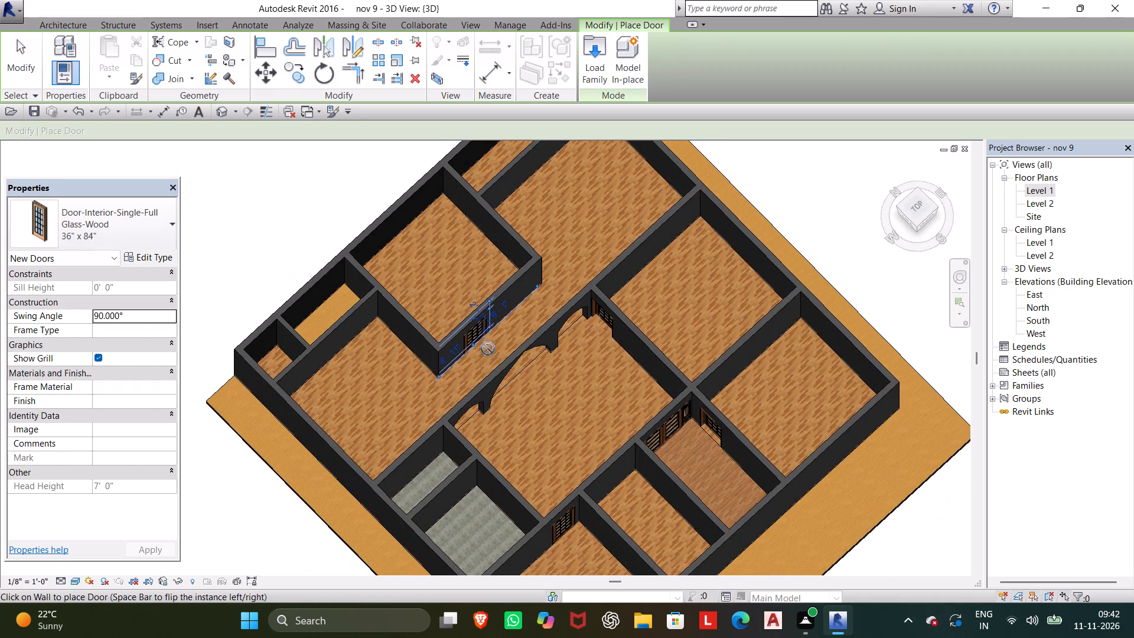
In the Level 1 floor plan, flip the new door's facing so it swings into the room north of the arches.
double_click(1035, 193)
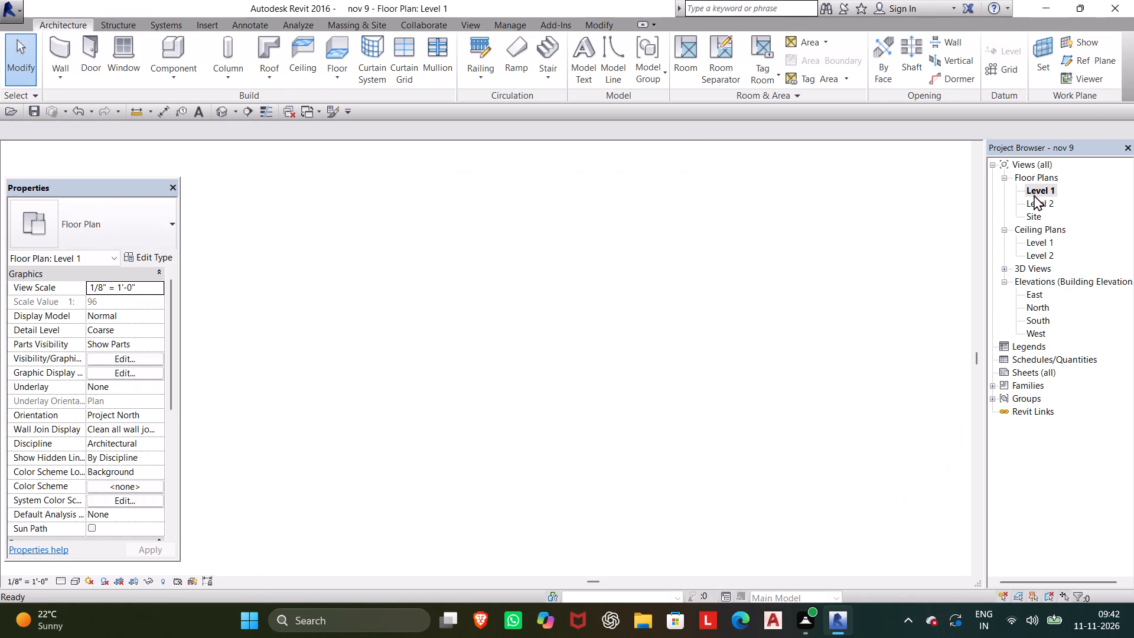
scroll(568, 375, "down", 2)
middle_click_drag(568, 375, 575, 416)
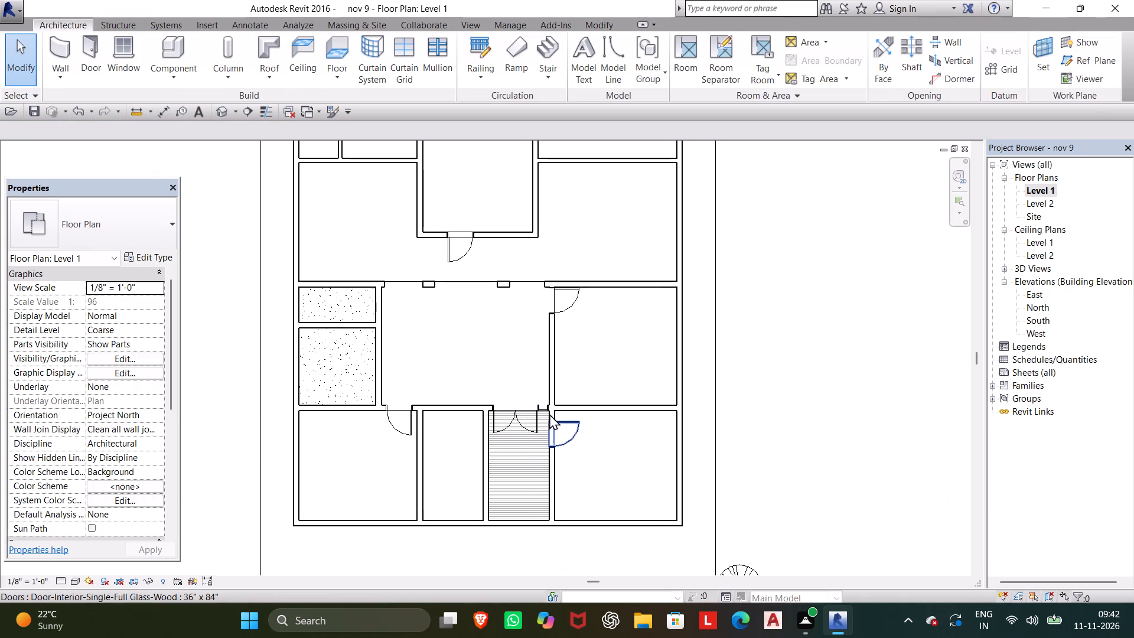
left_click(451, 246)
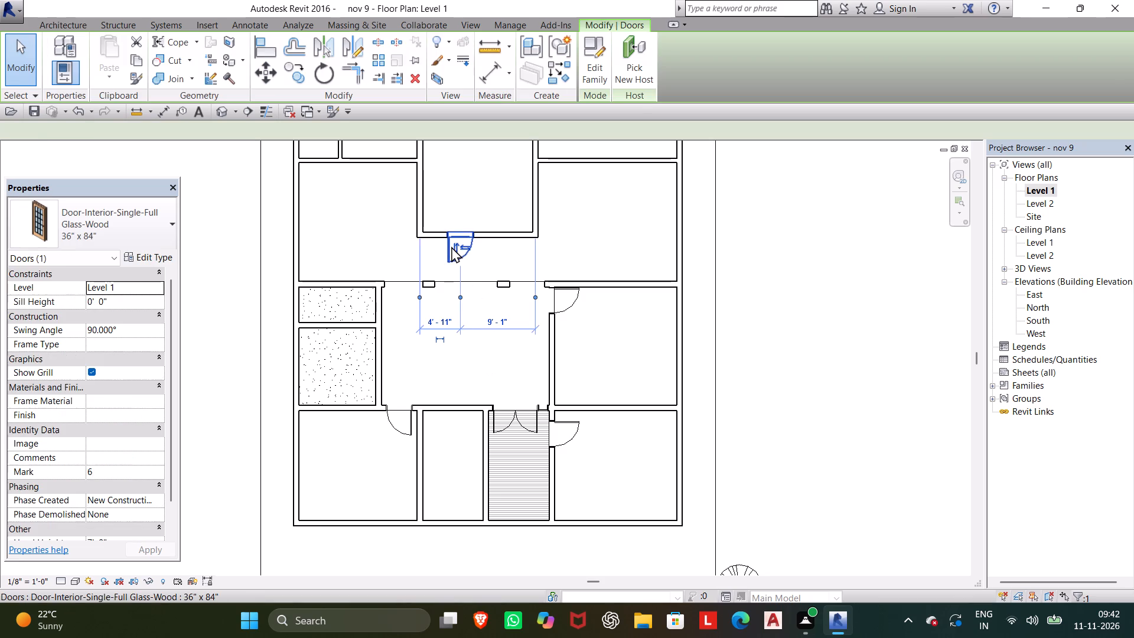
left_click(458, 245)
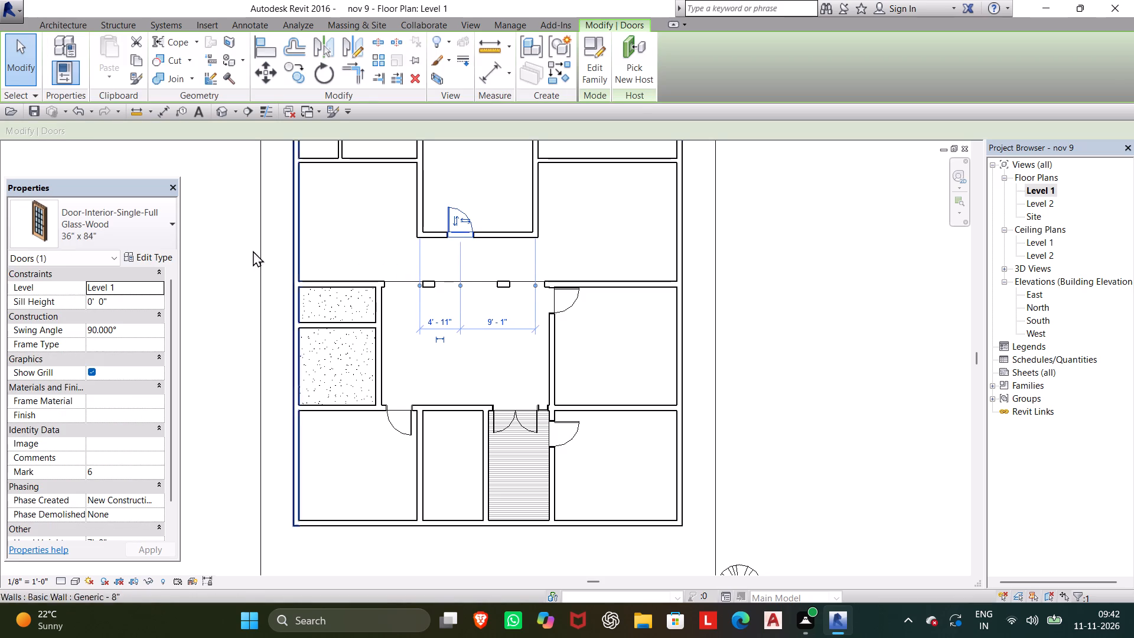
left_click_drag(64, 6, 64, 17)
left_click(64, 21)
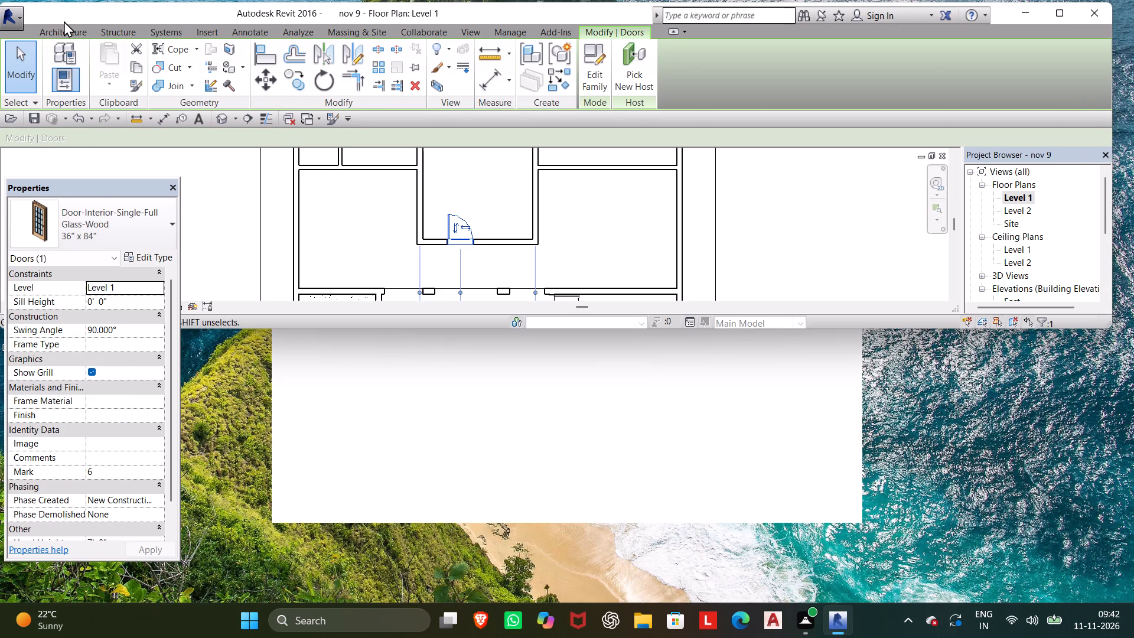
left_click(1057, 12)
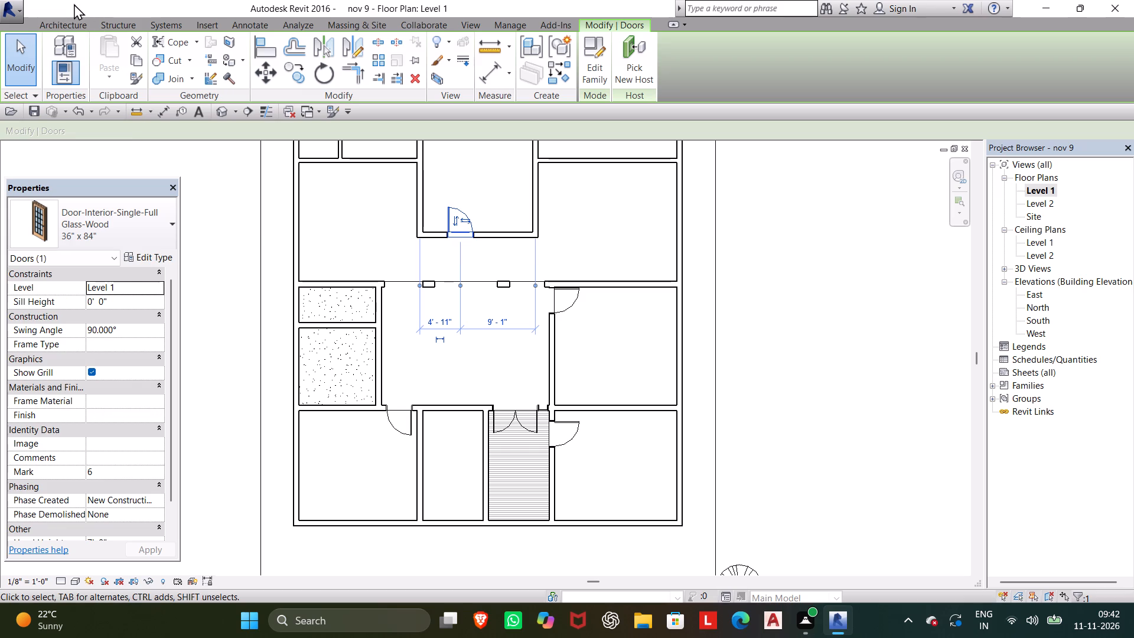
Draw a Generic - 8" wall diagonally from the north room's southwest outer corner to the west end of the arched wall.
left_click(66, 19)
left_click(66, 37)
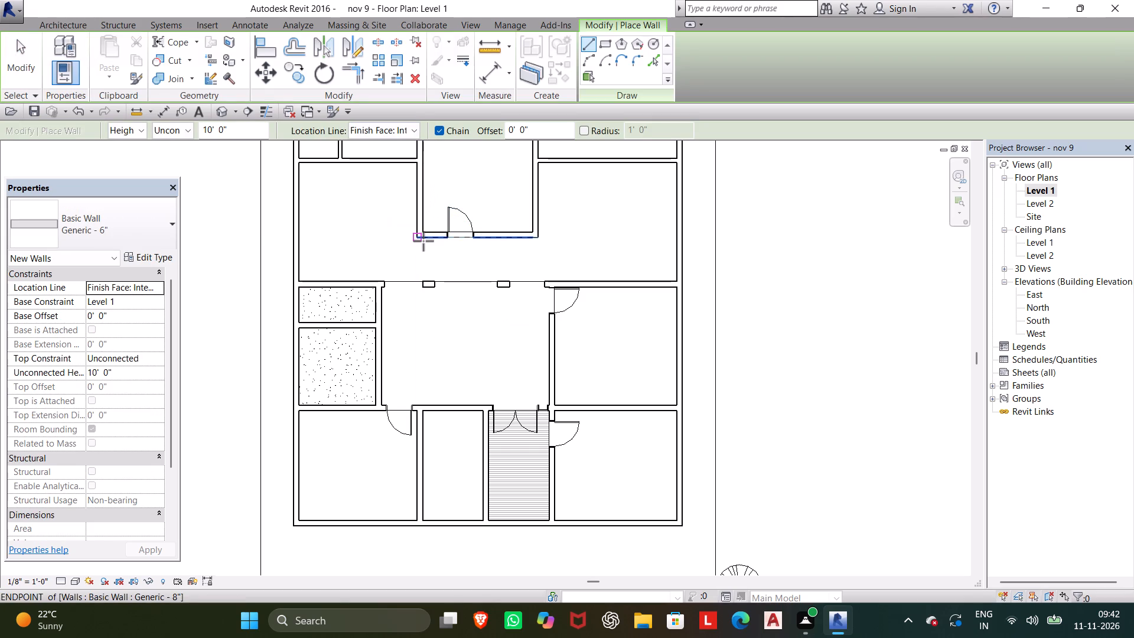
left_click(136, 216)
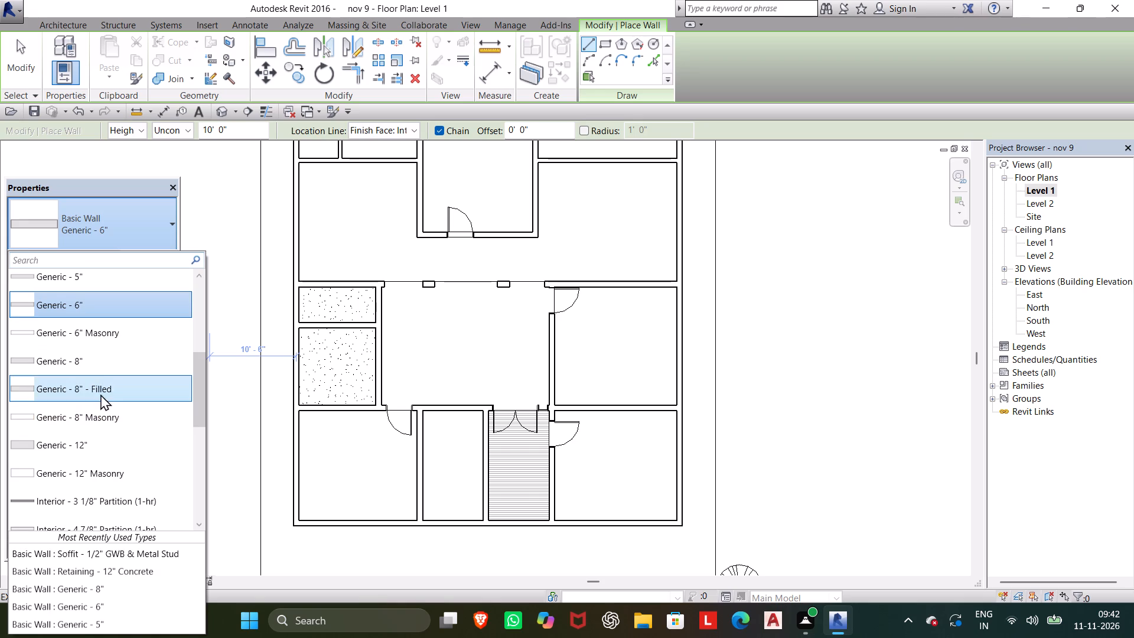
left_click(100, 366)
scroll(400, 222, "up", 6)
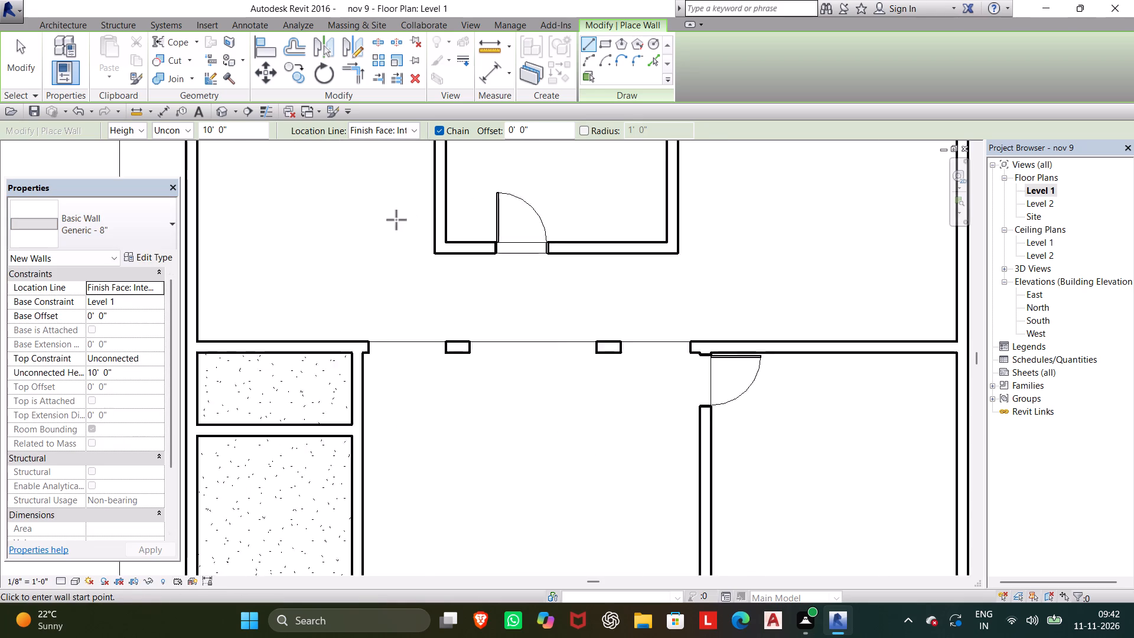
left_click(441, 255)
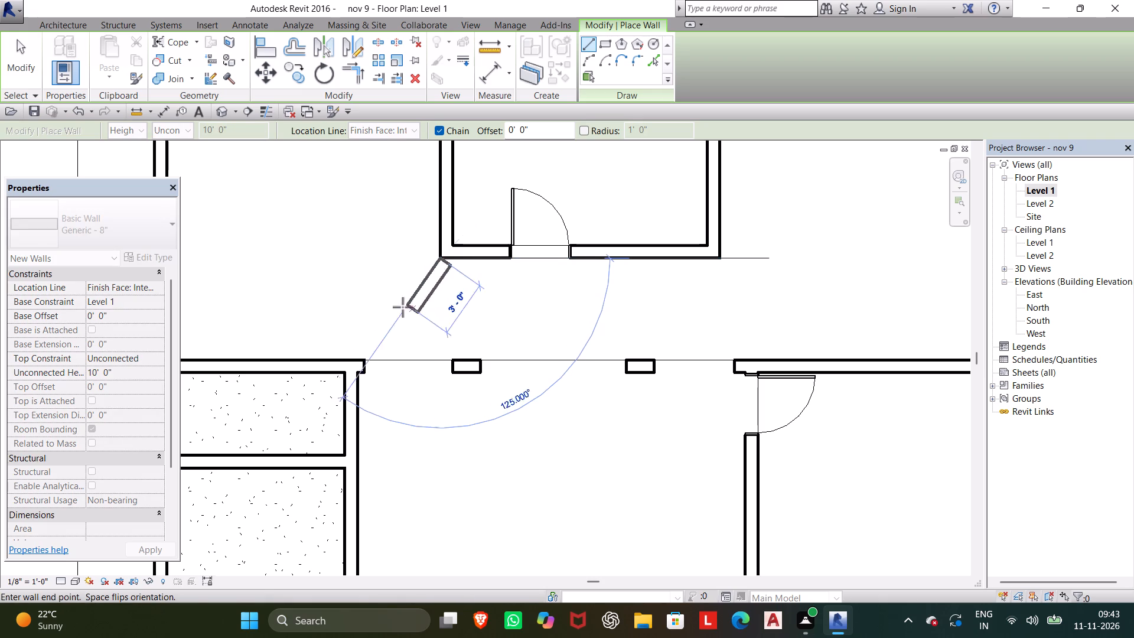
left_click(342, 369)
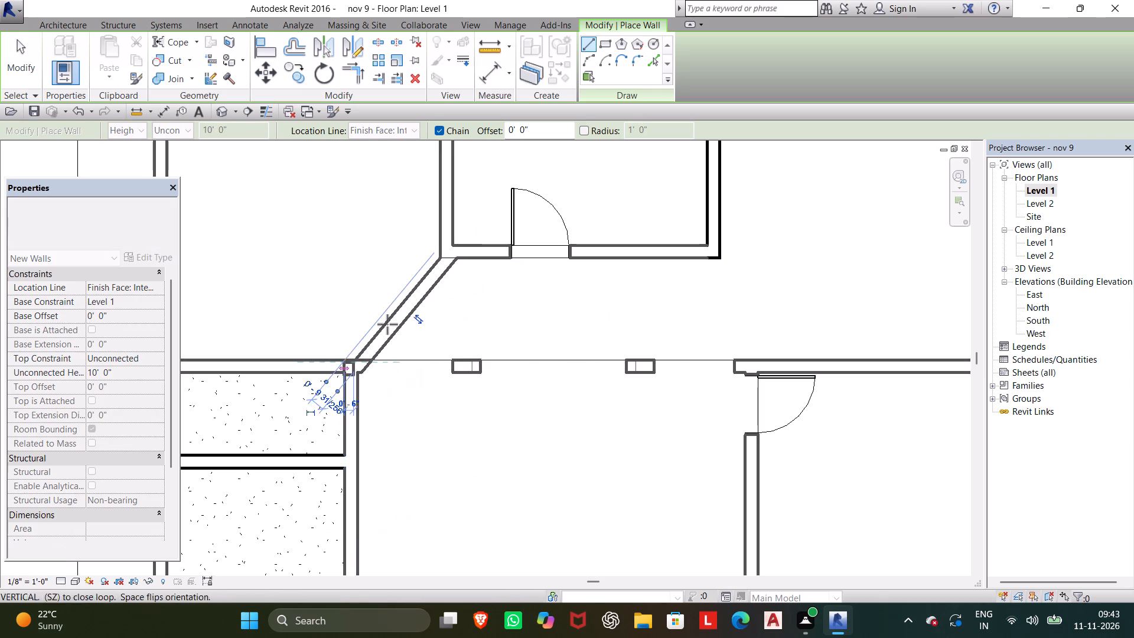
key("Escape")
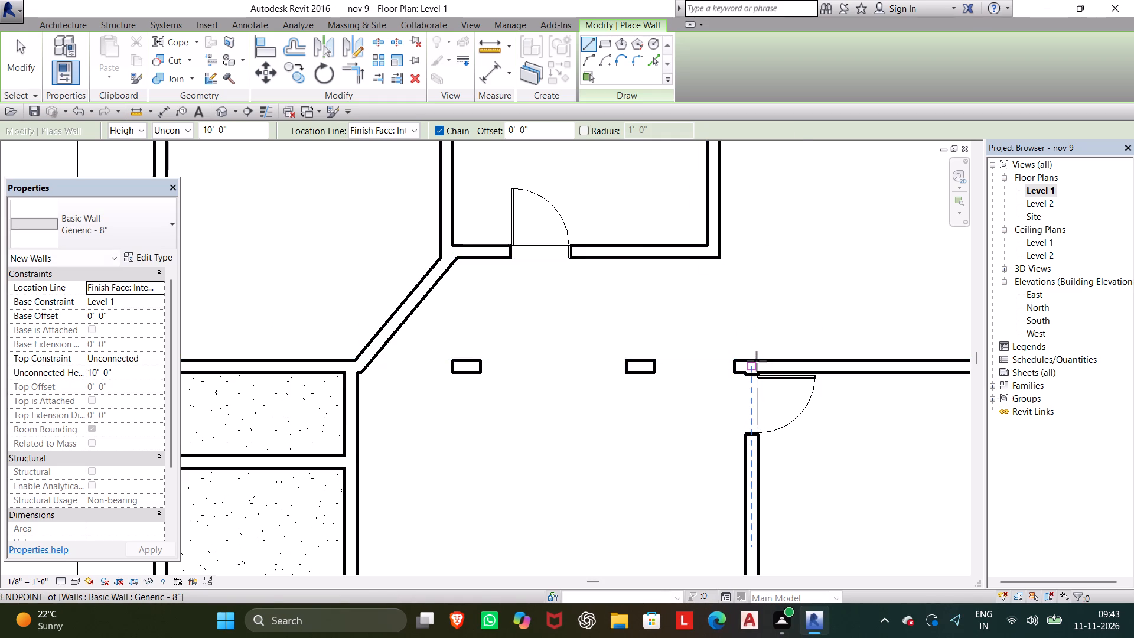
Draw a matching Generic - 8" diagonal wall from the arched wall's east end to the north room's southeast outer corner, dismissing the interrupting notification.
left_click(757, 361)
left_click(773, 142)
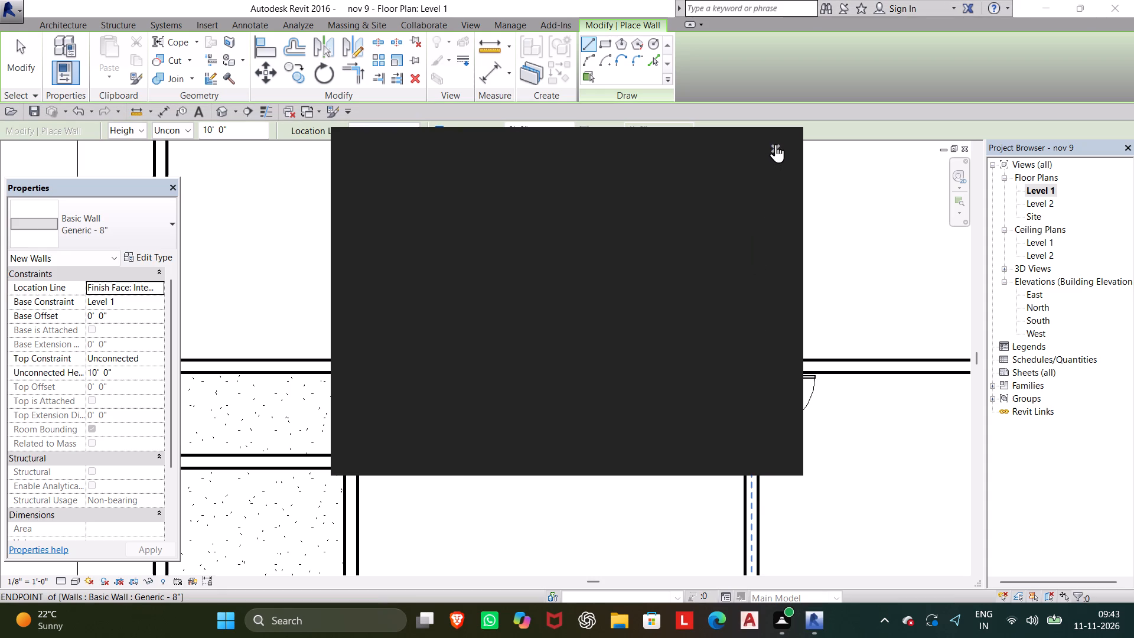
left_click(775, 144)
left_click(751, 363)
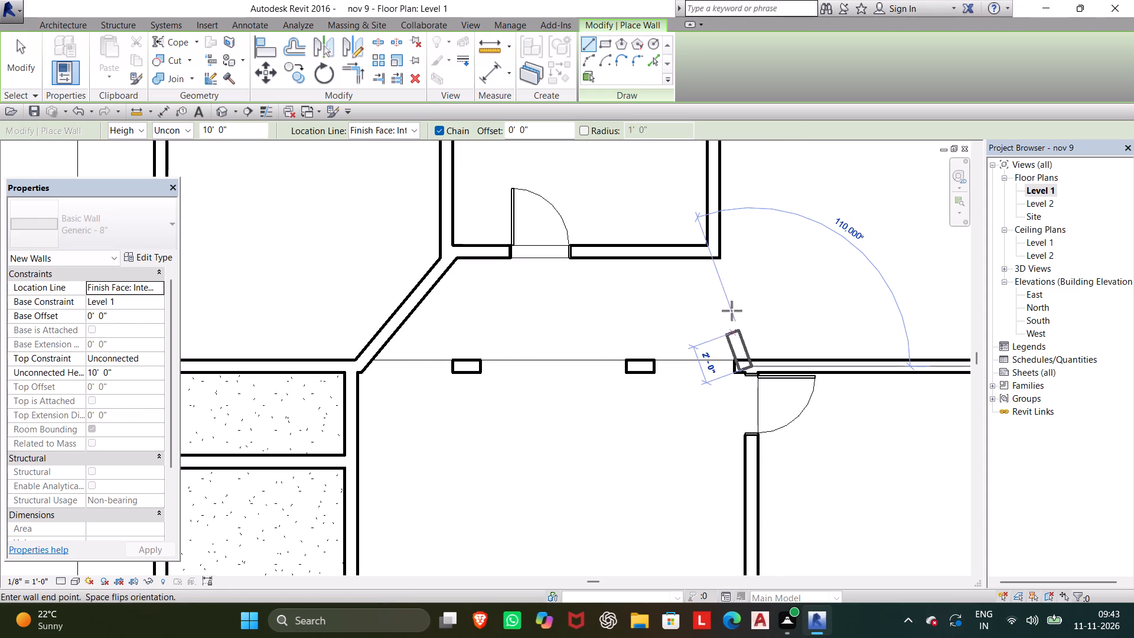
left_click(723, 250)
key("Escape")
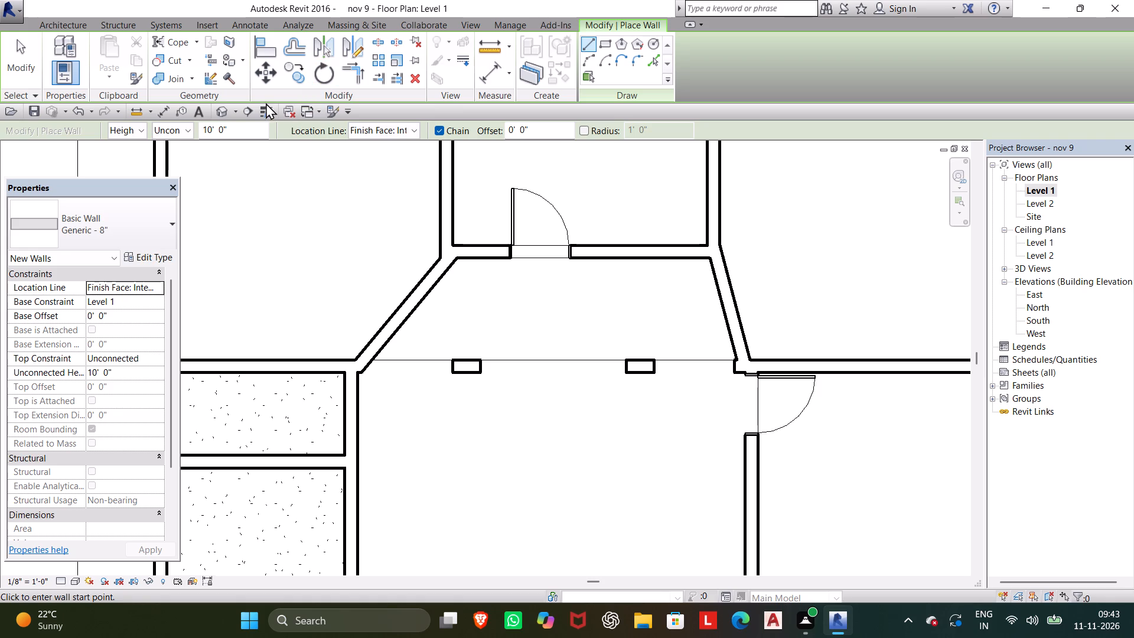
Examine the two diagonal walls and the arched passage from several angles in 3D.
left_click(226, 106)
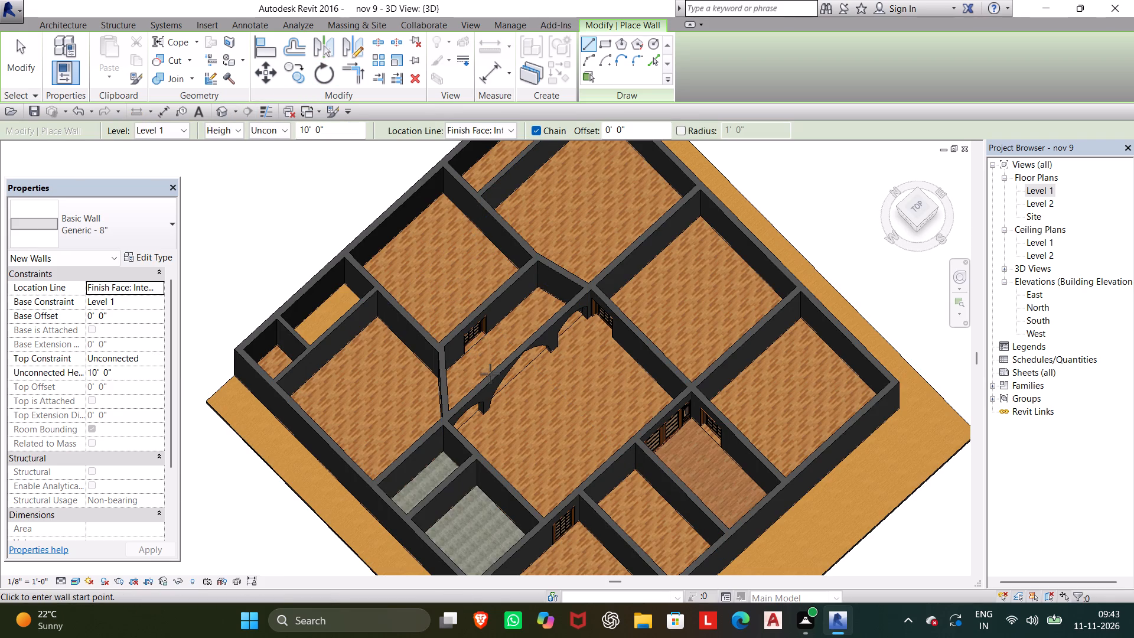
scroll(487, 374, "down", 1, "shift")
middle_click_drag(487, 374, 482, 374, "shift")
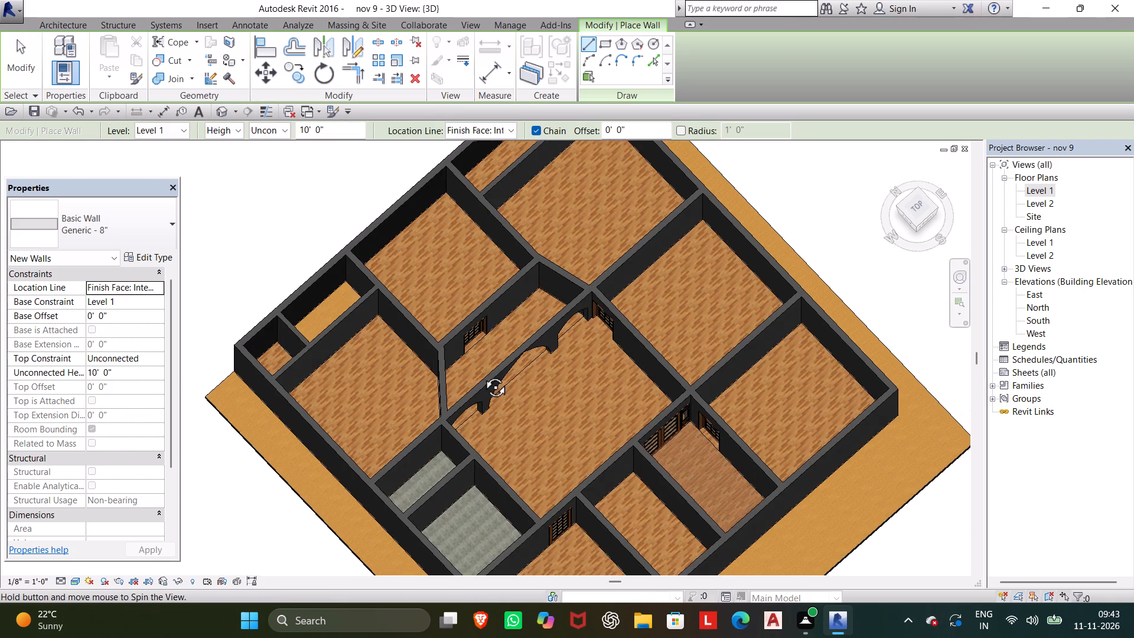
middle_click_drag(482, 374, 357, 150, "shift")
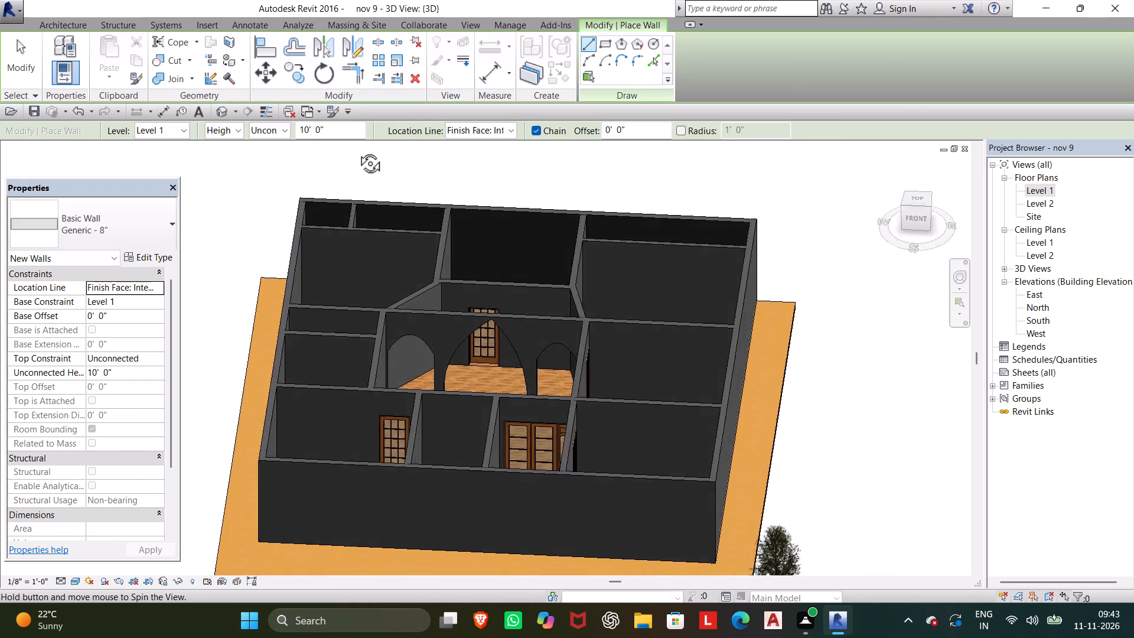
middle_click_drag(357, 150, 321, 167, "shift")
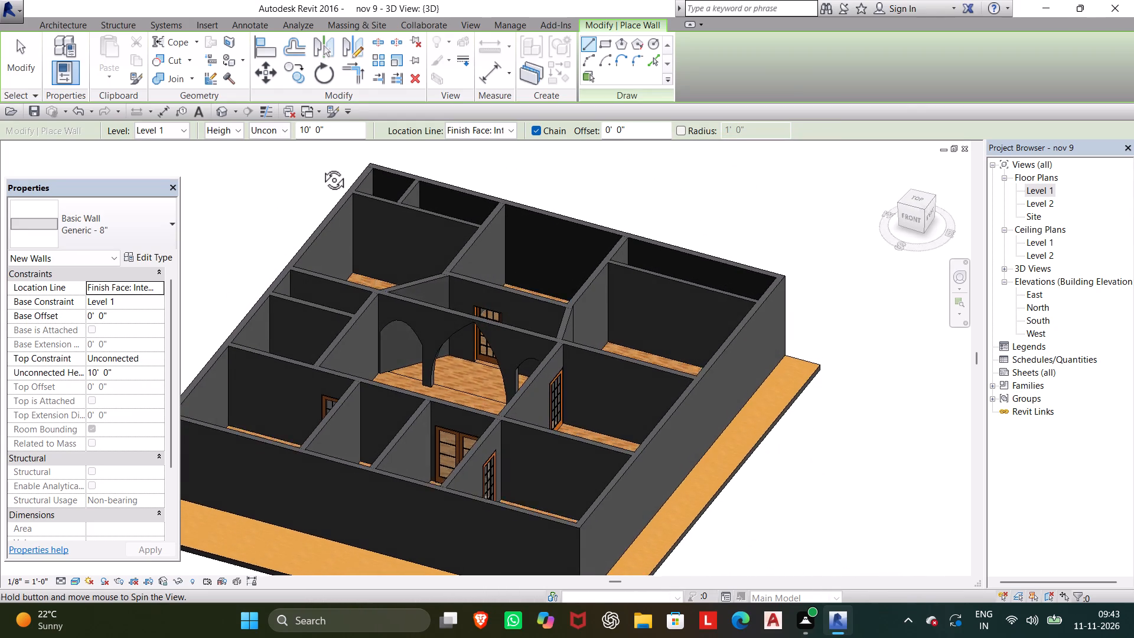
middle_click_drag(321, 167, 145, 305, "shift")
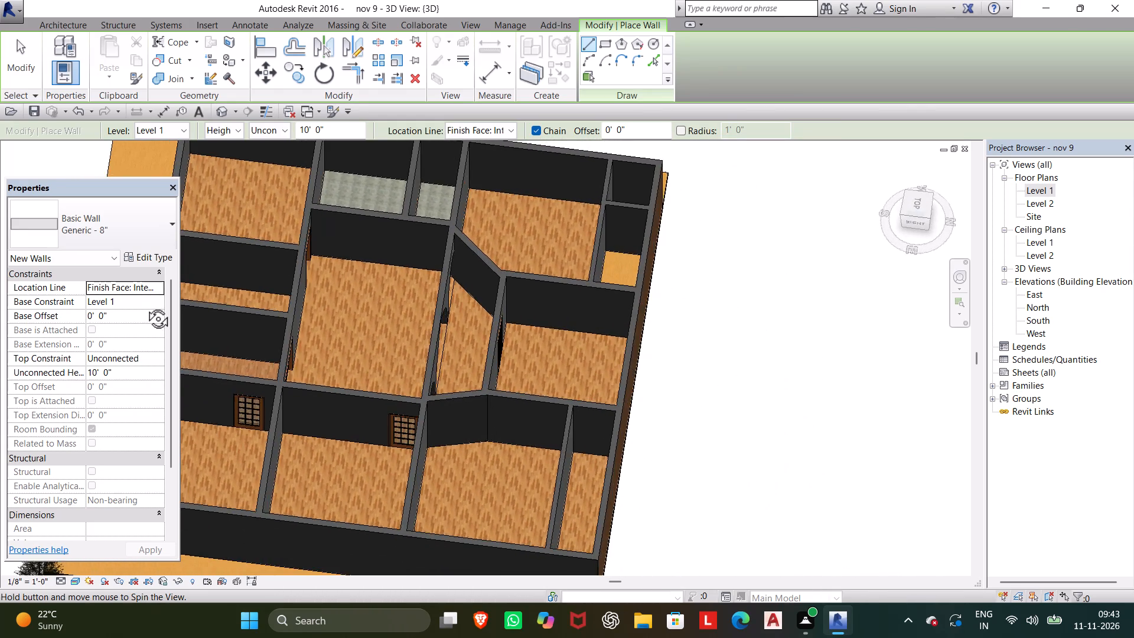
middle_click_drag(145, 305, 389, 223, "shift")
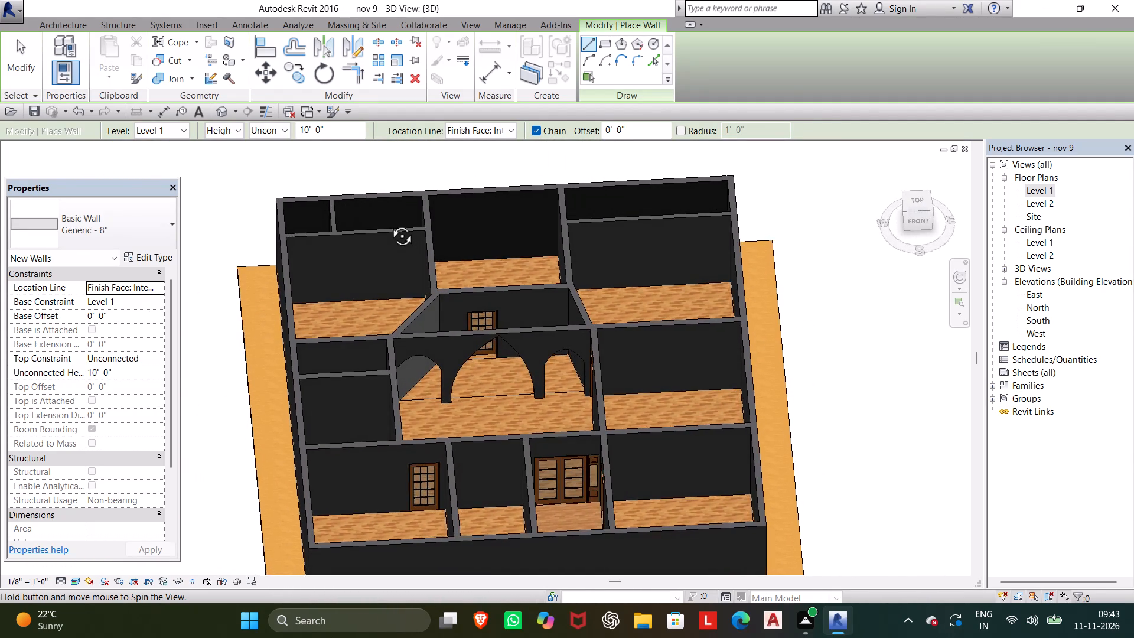
middle_click_drag(389, 223, 383, 208, "shift")
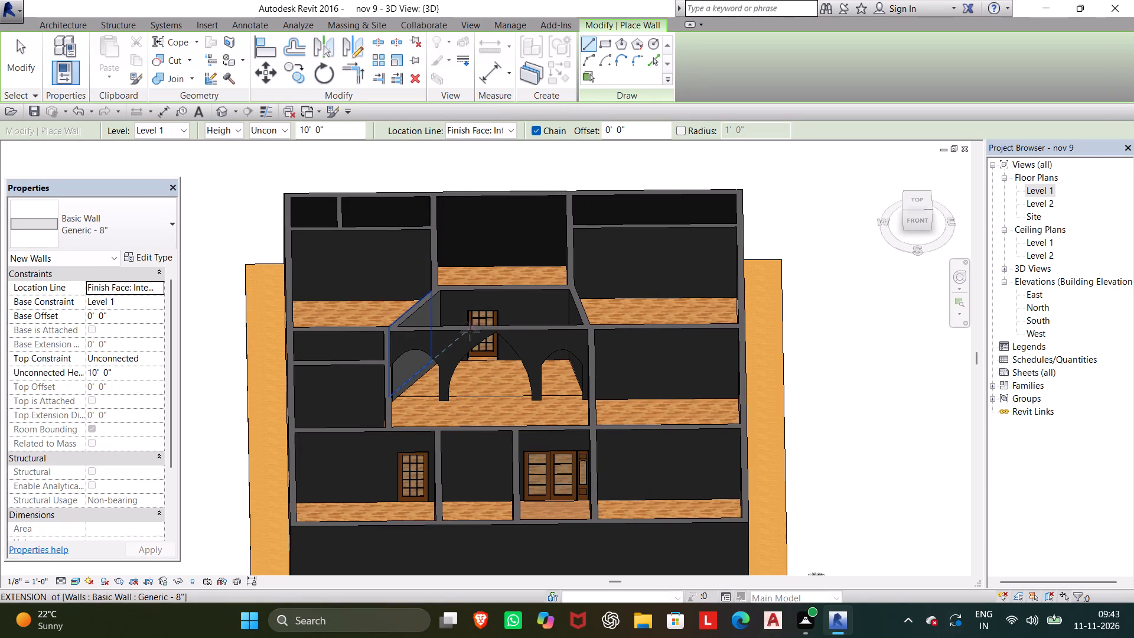
key("Escape")
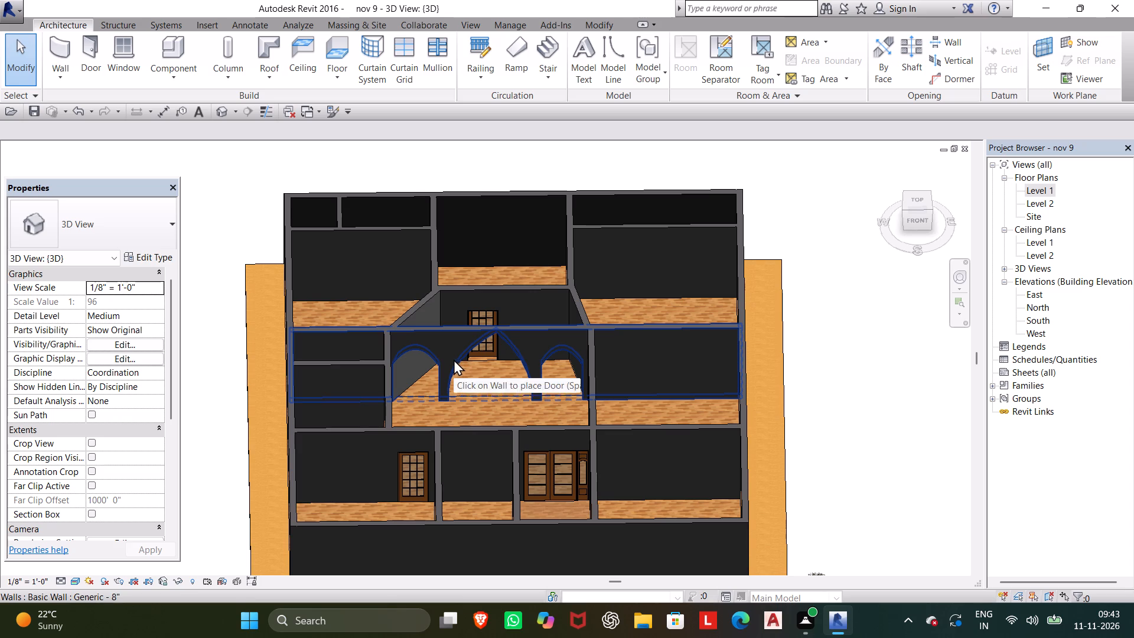
middle_click_drag(427, 405, 484, 383, "shift")
scroll(477, 389, "down", 1, "shift")
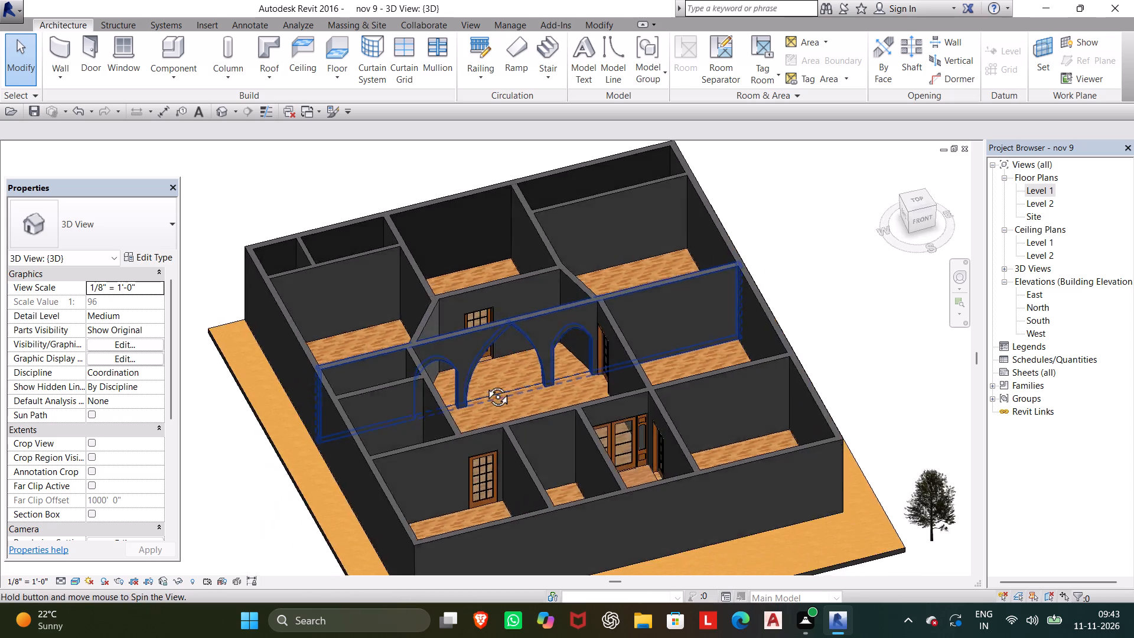
middle_click_drag(484, 383, 313, 434, "shift")
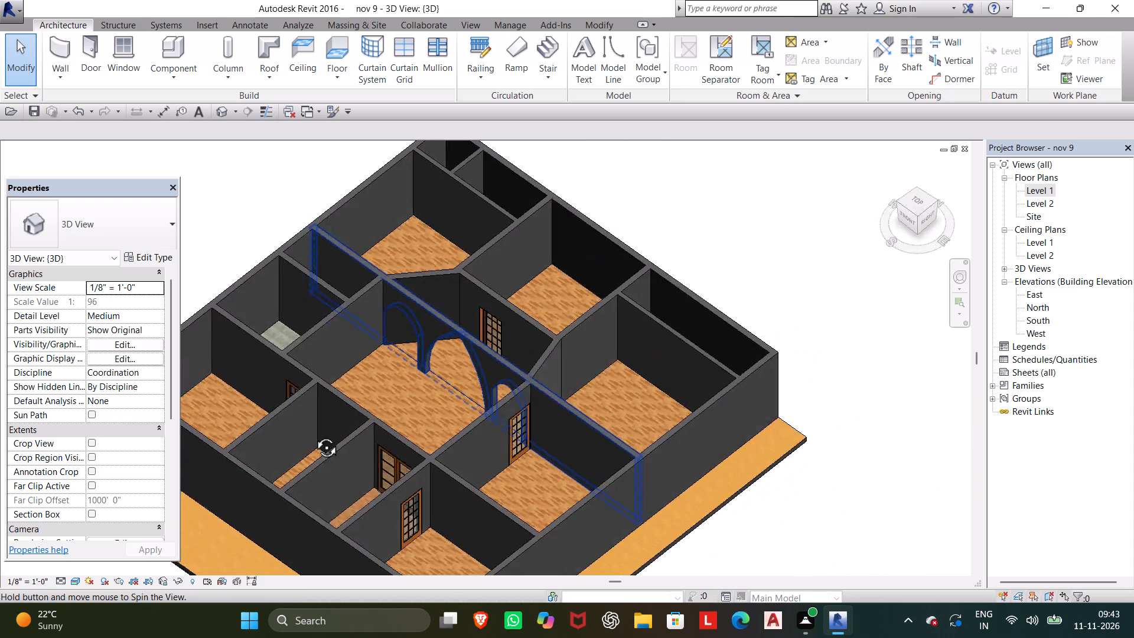
middle_click_drag(313, 434, 236, 542, "shift")
Nudge the west diagonal wall outward from the arched passage by three increments.
left_click(445, 253)
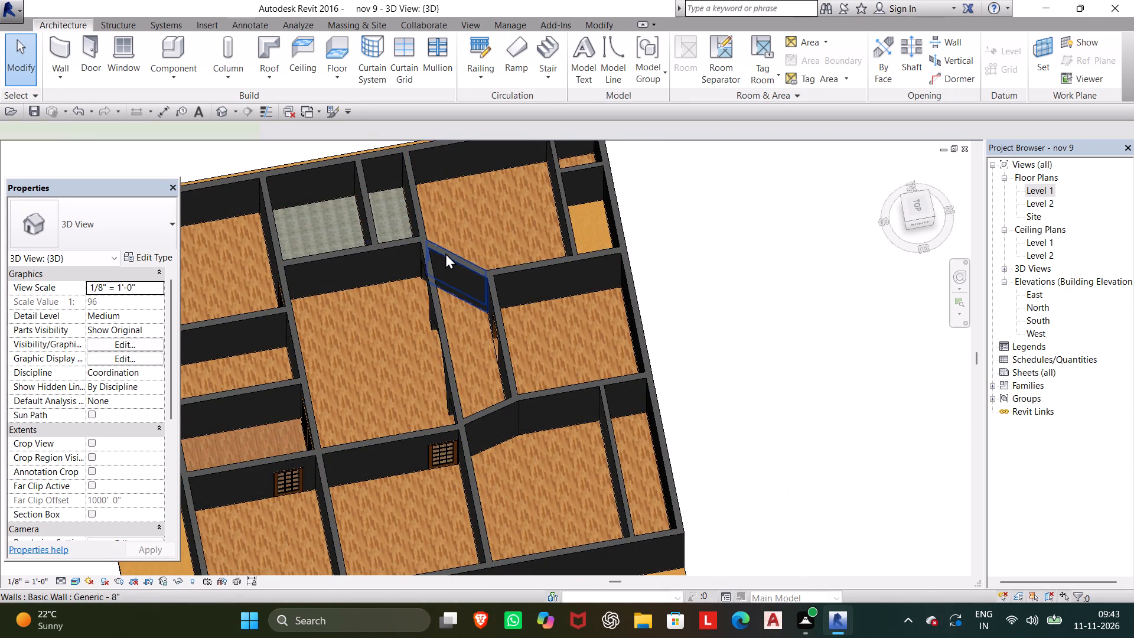
key("Up")
key("Up")
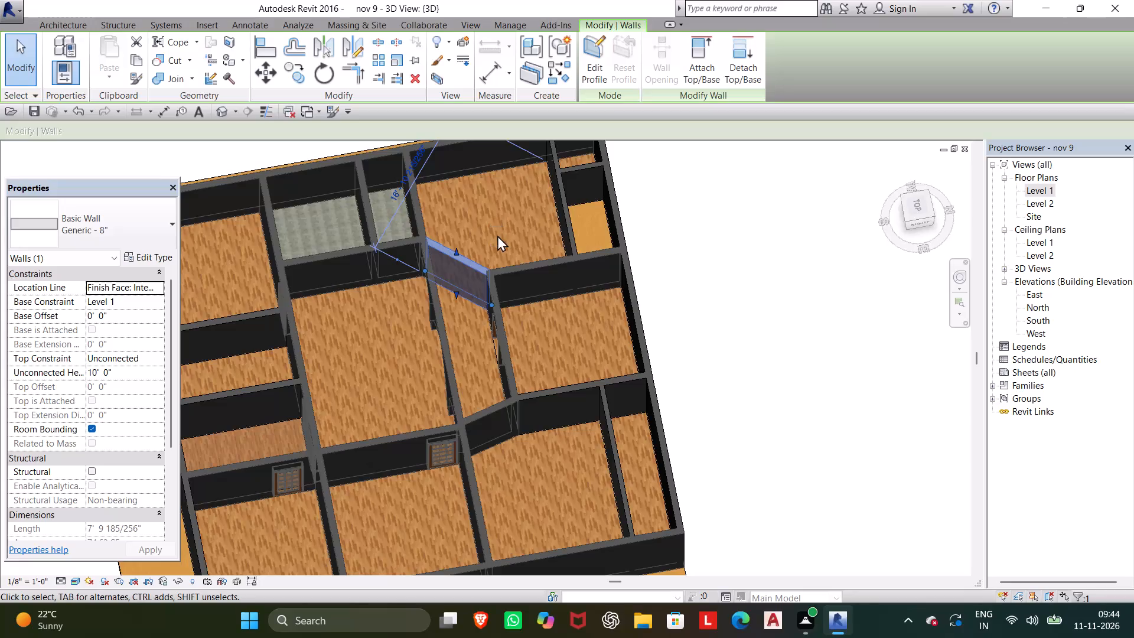
key("Up")
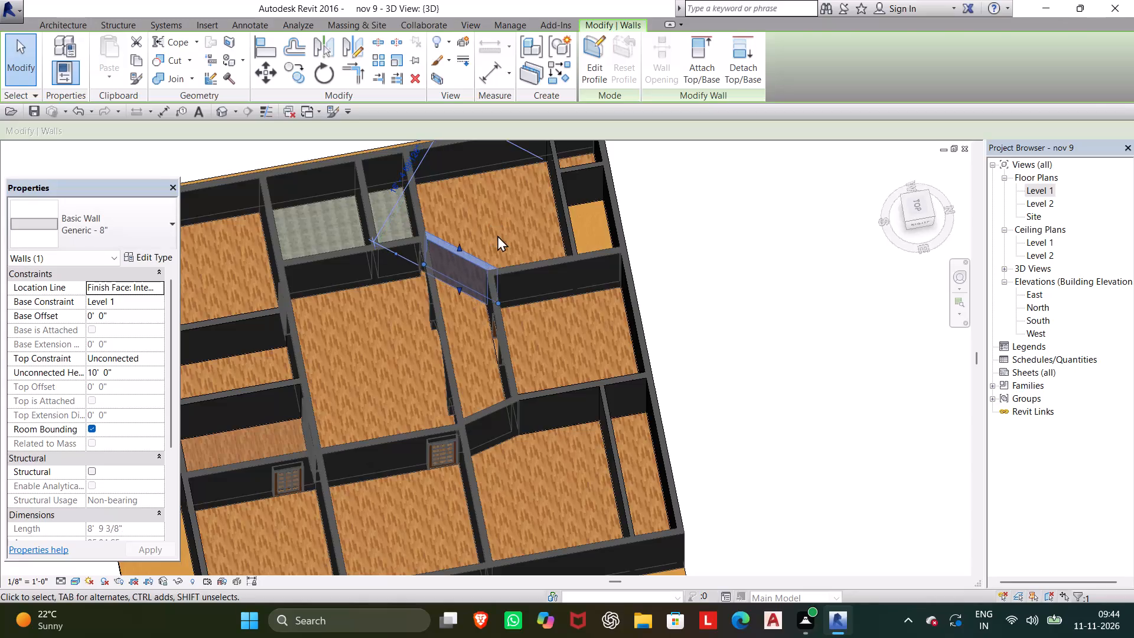
left_click(500, 239)
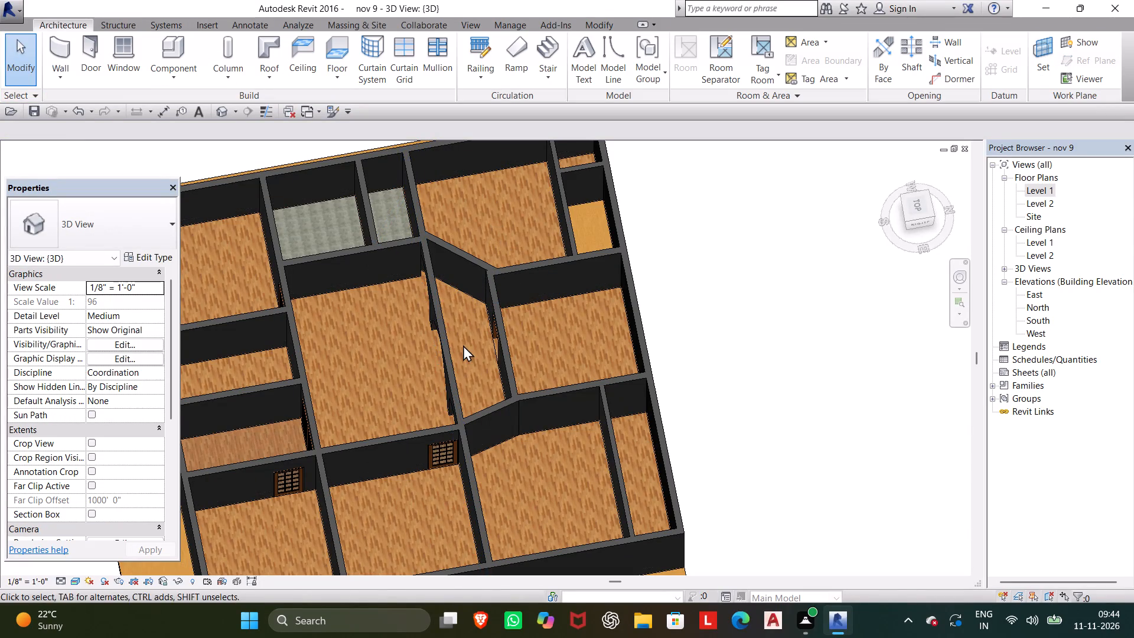
Inspect the nudged west diagonal wall and its joins with the neighbouring walls from several angles in 3D.
middle_click_drag(464, 345, 572, 197, "shift")
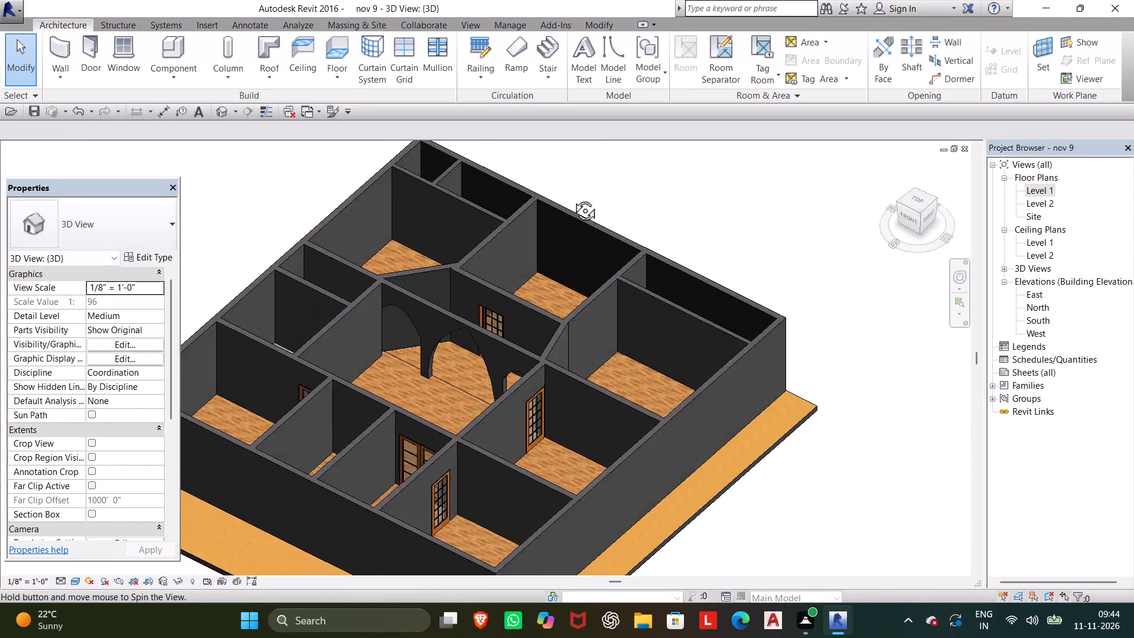
middle_click_drag(572, 197, 700, 325, "shift")
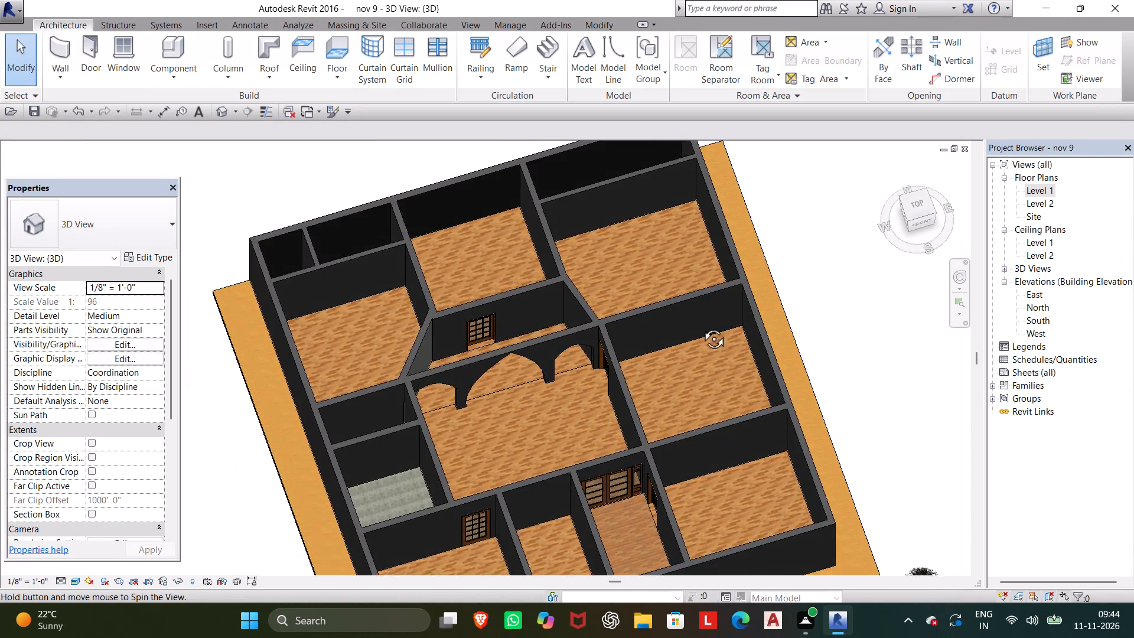
middle_click_drag(700, 325, 797, 390, "shift")
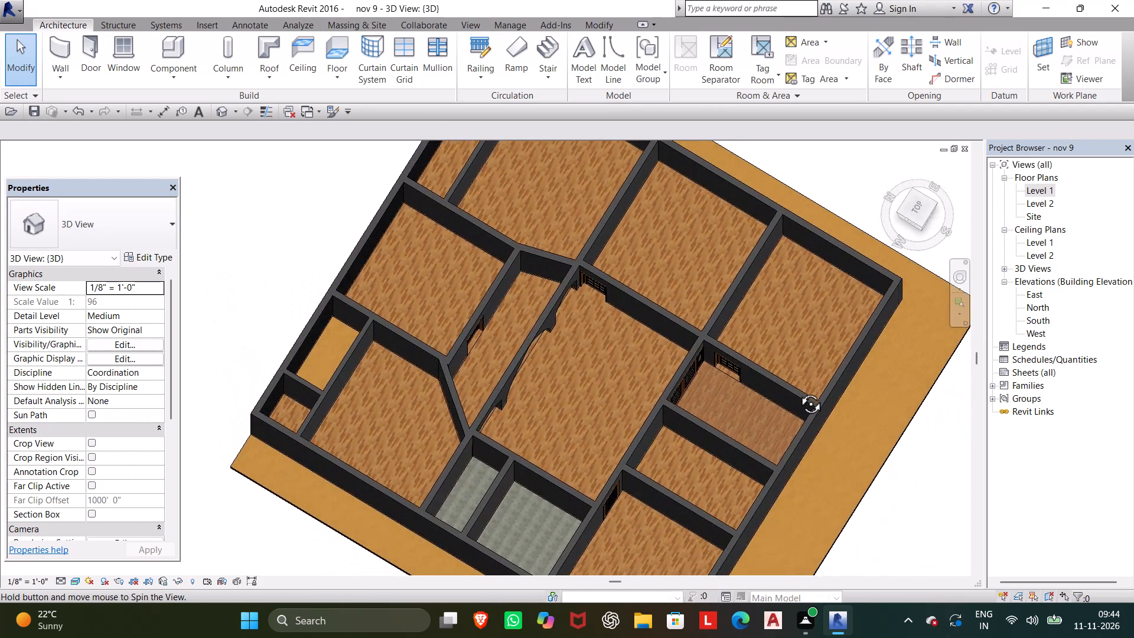
middle_click_drag(797, 390, 812, 352, "shift")
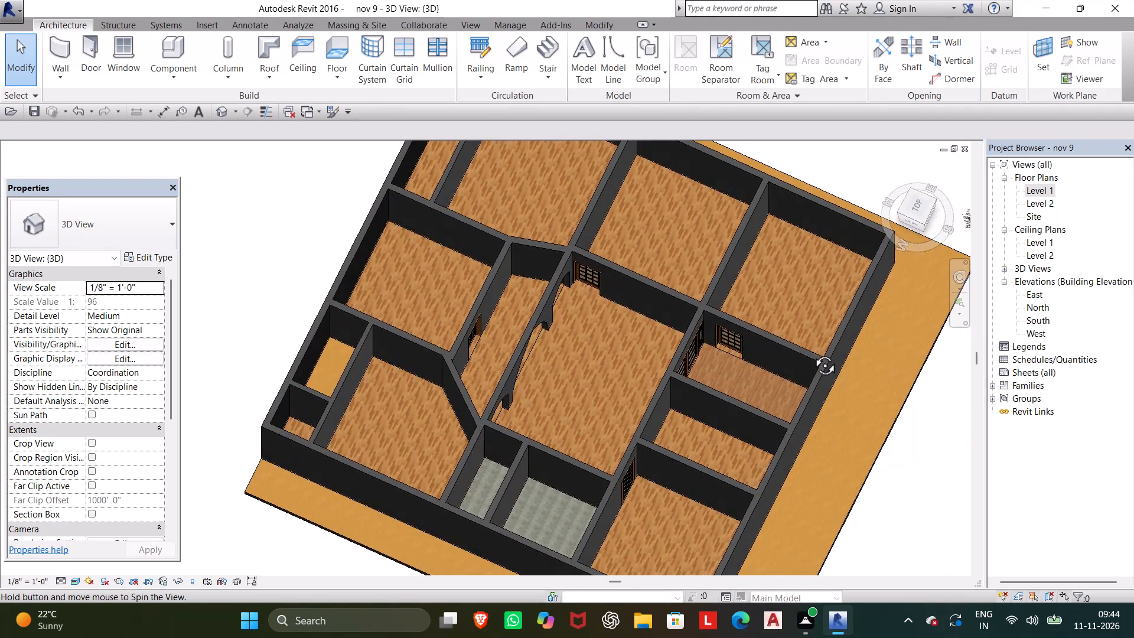
middle_click_drag(812, 352, 811, 348, "shift")
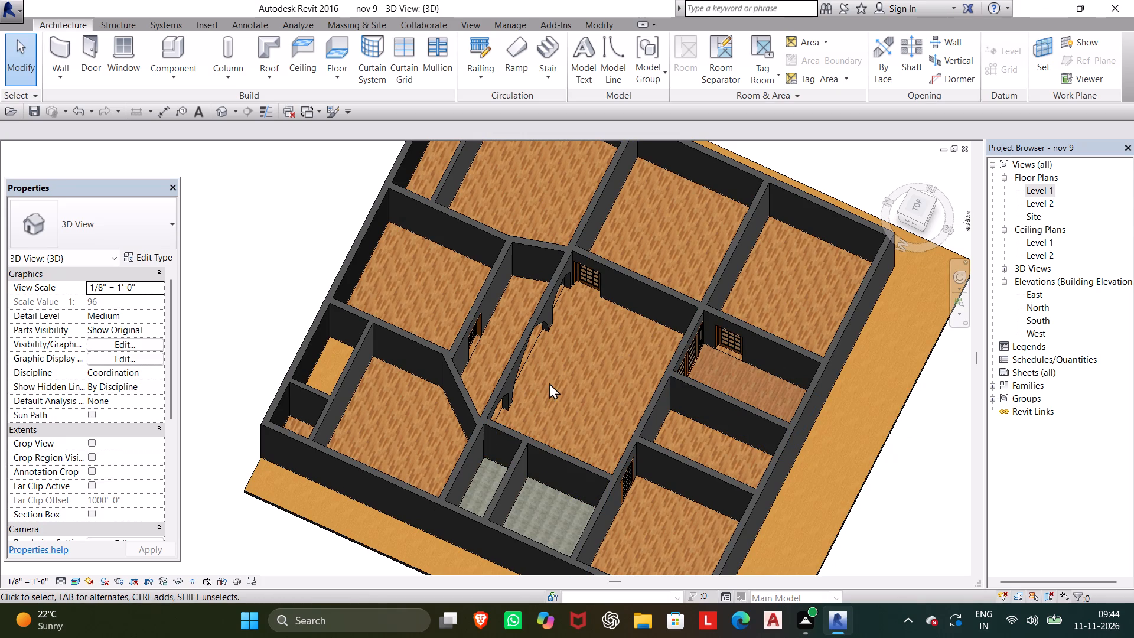
scroll(544, 386, "down", 1)
middle_click_drag(544, 386, 456, 392, "shift")
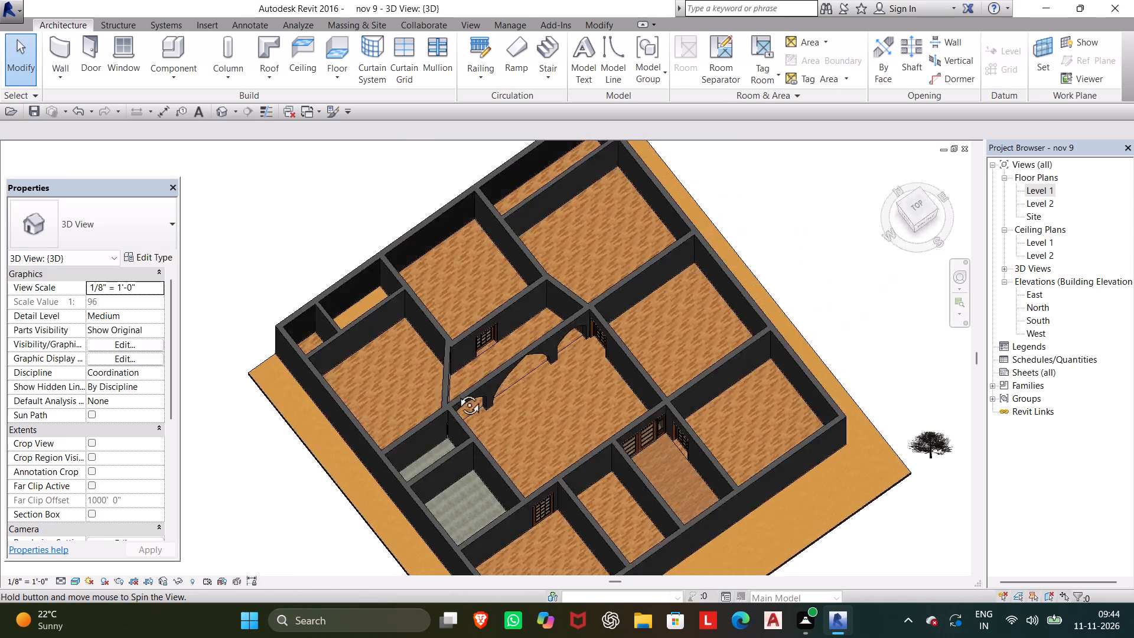
middle_click_drag(456, 392, 222, 289, "shift")
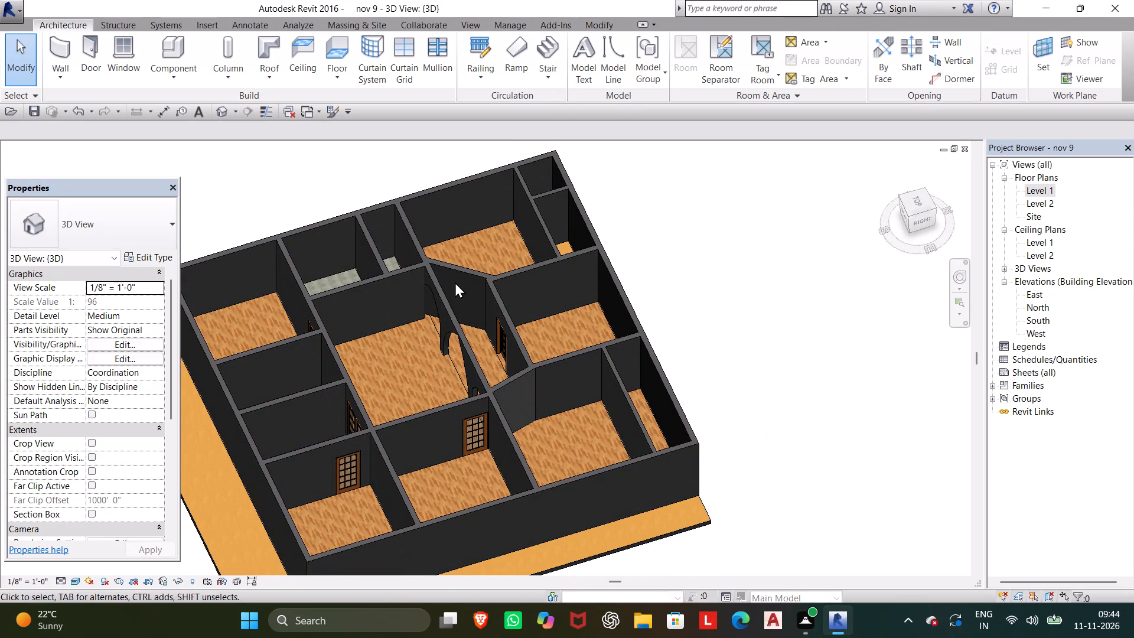
Open the west diagonal Generic - 8" wall's profile for editing, dismissing the interrupting notification.
left_click(463, 276)
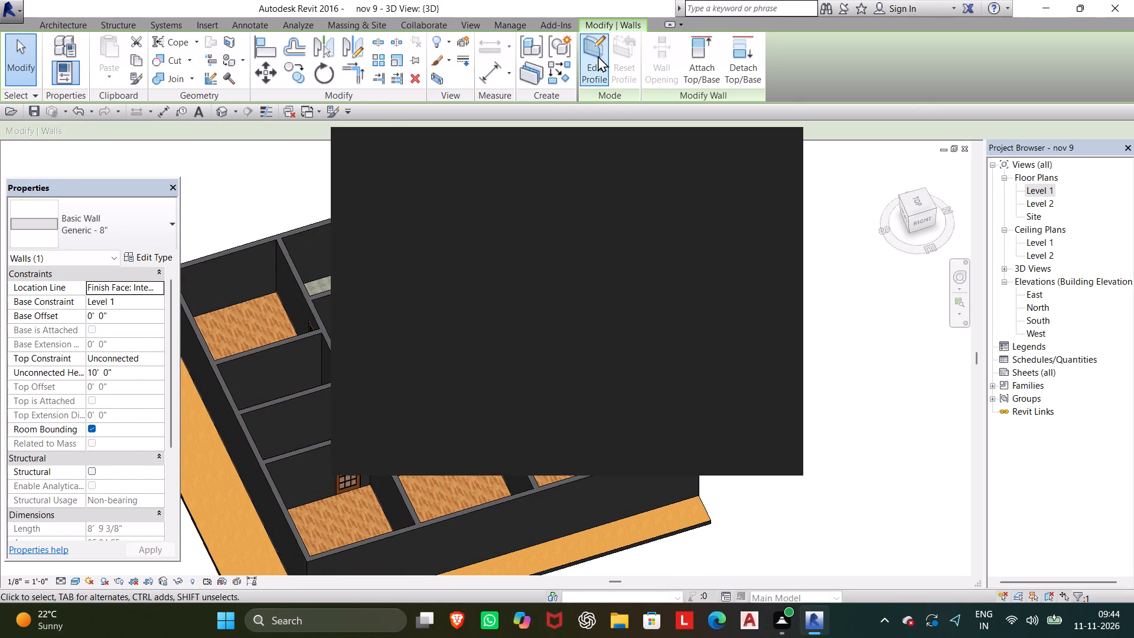
left_click(598, 54)
left_click(779, 148)
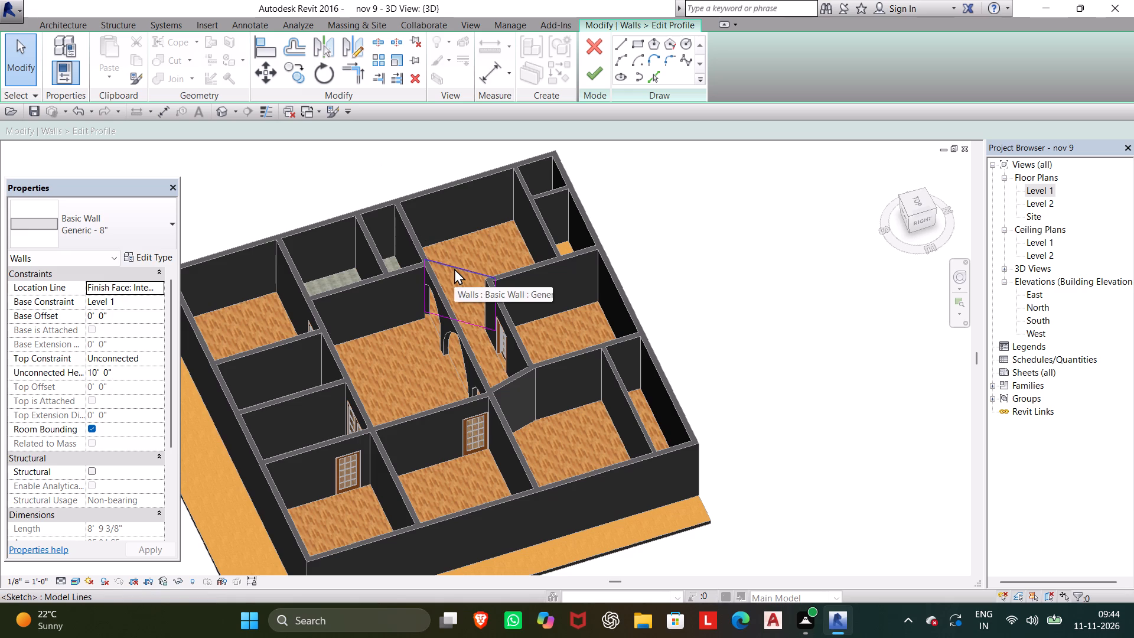
middle_click_drag(454, 268, 466, 214, "shift")
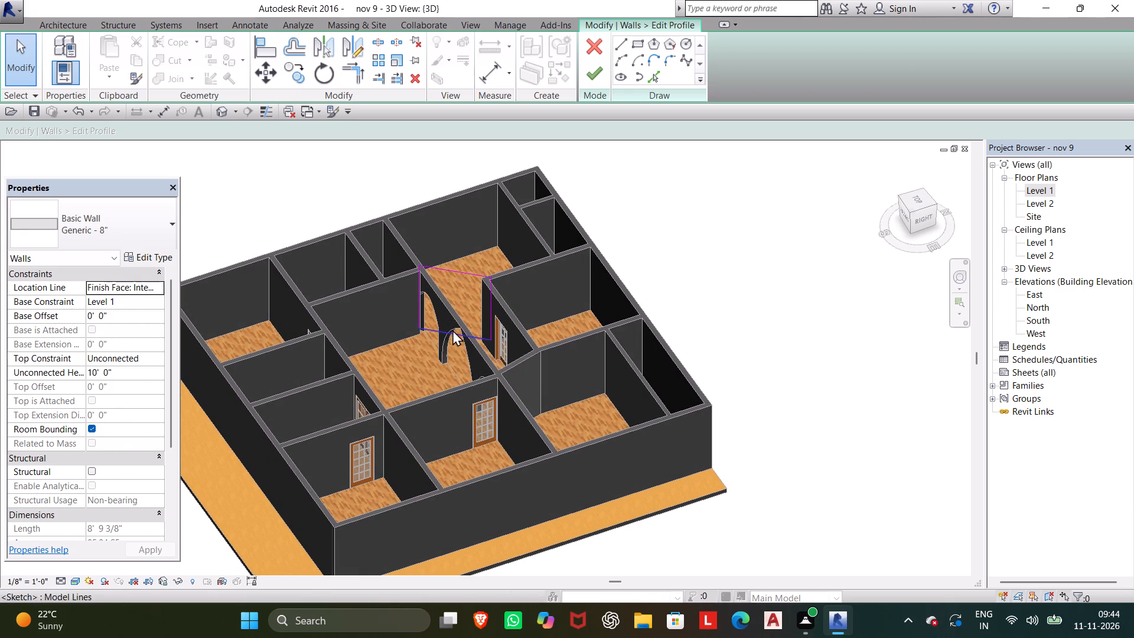
middle_click_drag(457, 319, 510, 320, "shift")
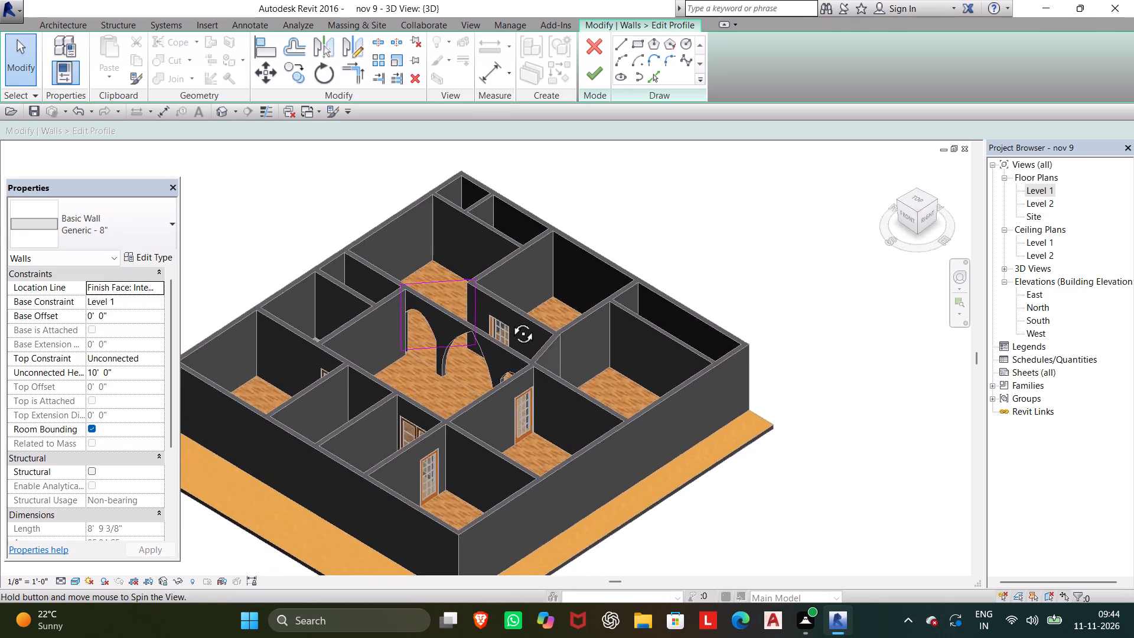
middle_click_drag(510, 320, 378, 383, "shift")
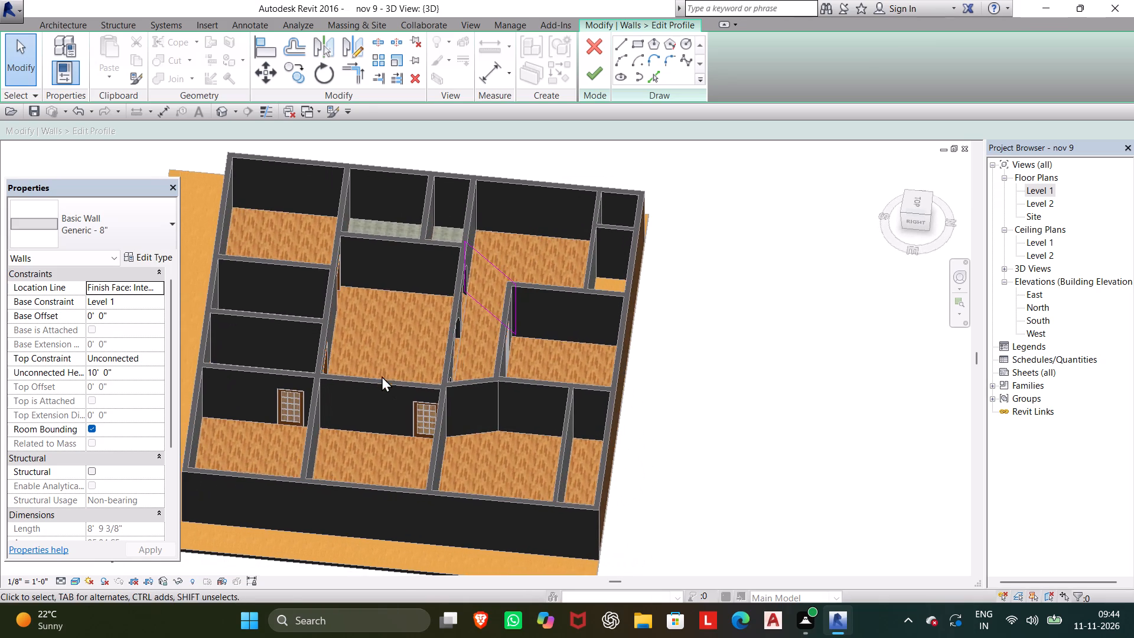
scroll(483, 240, "up", 15)
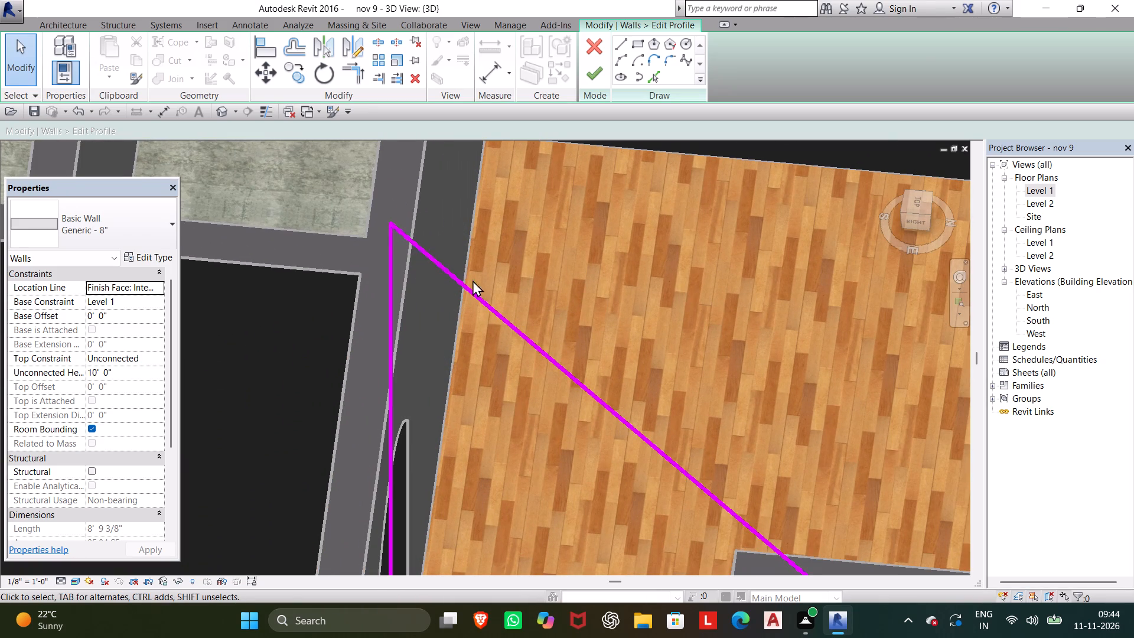
scroll(481, 411, "down", 4)
scroll(481, 410, "up", 4)
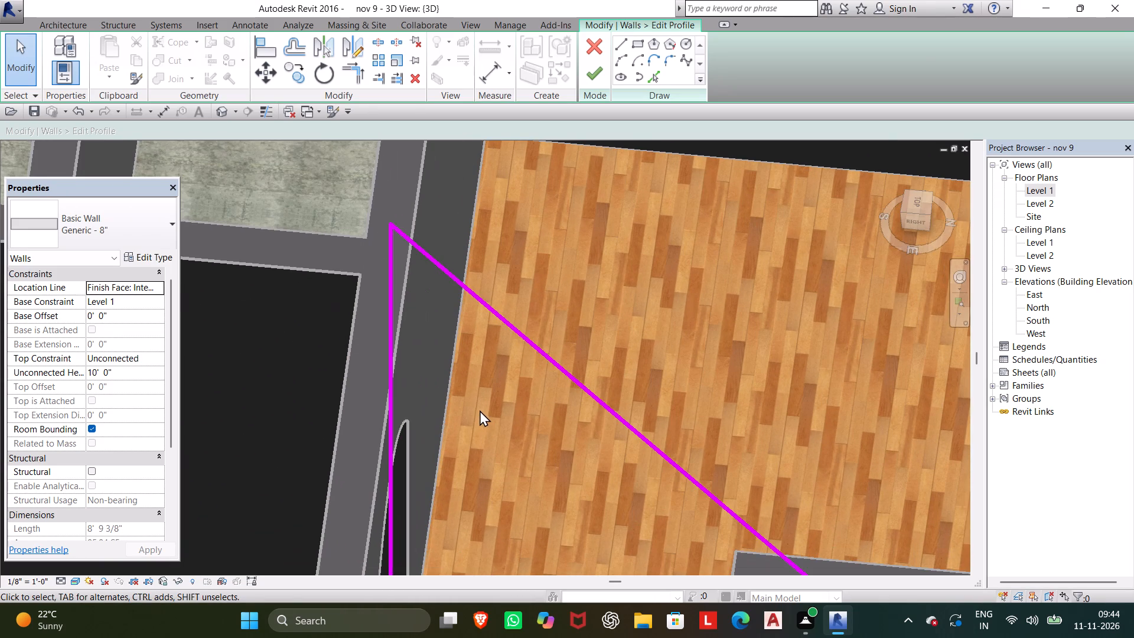
key("Up")
key("Up")
key("Up")
Delete all four boundary lines of the west diagonal wall's profile sketch.
left_click(385, 401)
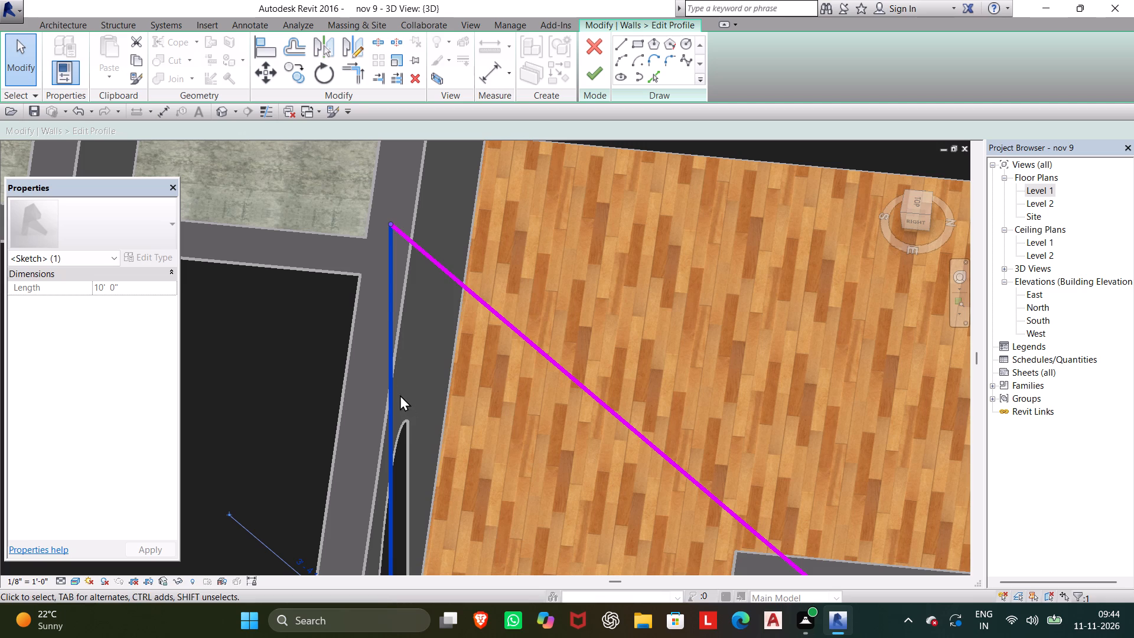
scroll(397, 397, "down", 2)
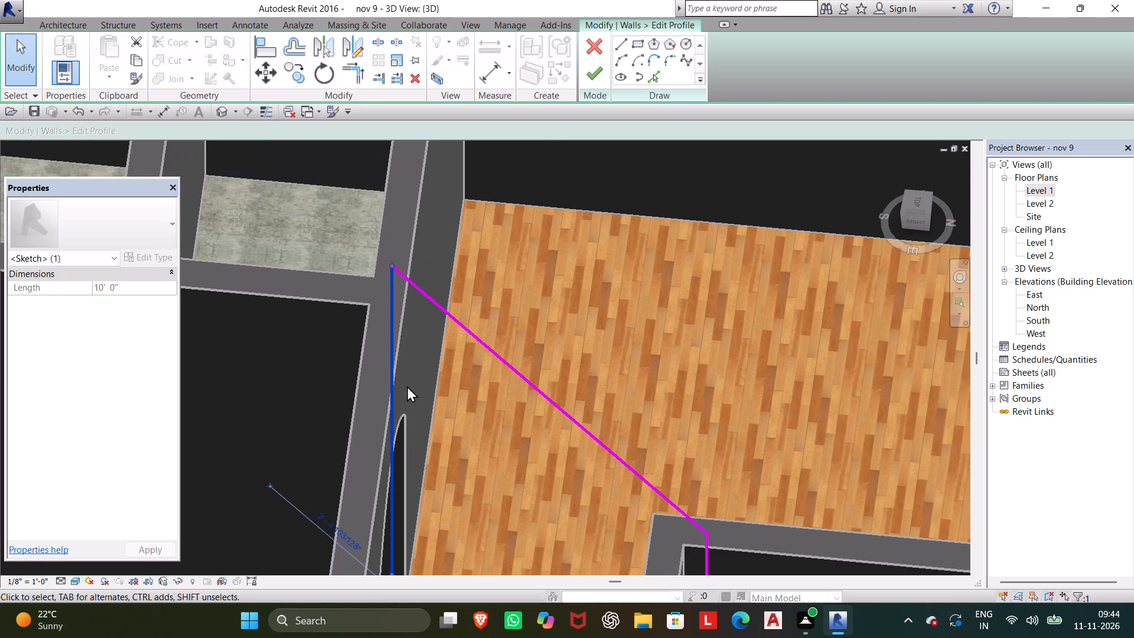
scroll(408, 383, "down", 2)
middle_click_drag(408, 383, 410, 331)
left_click(462, 523)
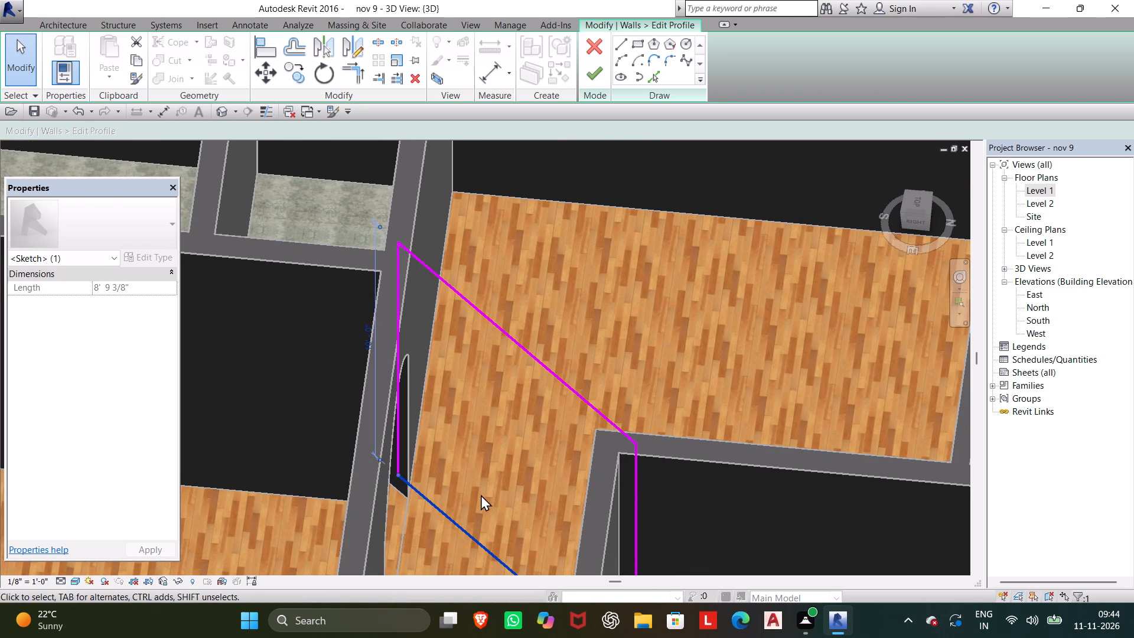
key("Delete")
left_click(529, 352)
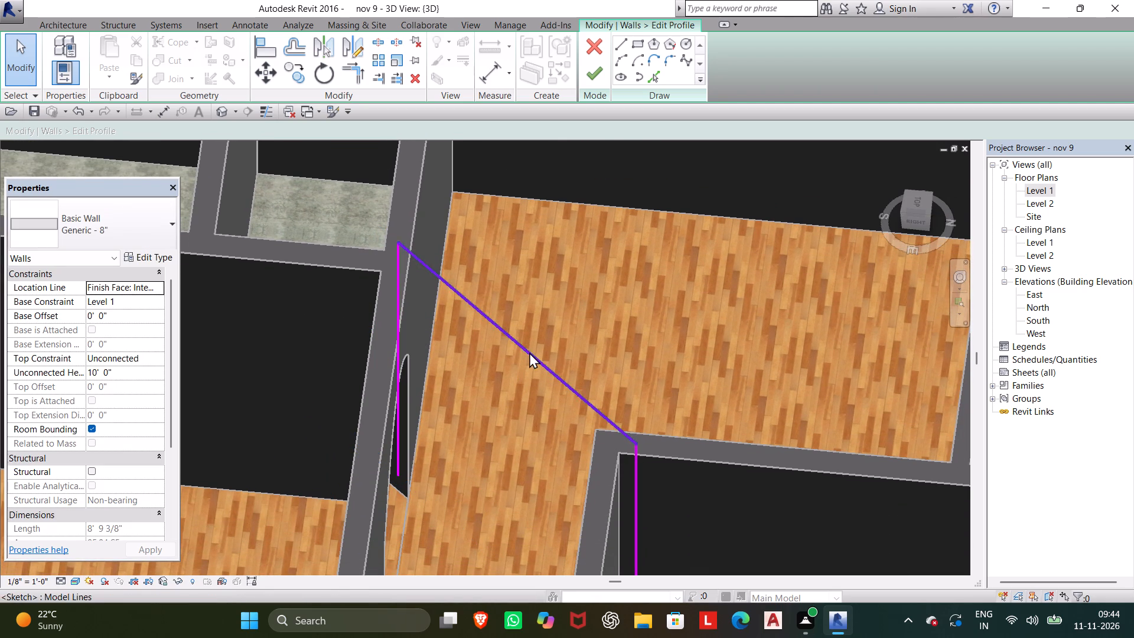
key("Delete")
left_click(645, 466)
left_click(633, 472)
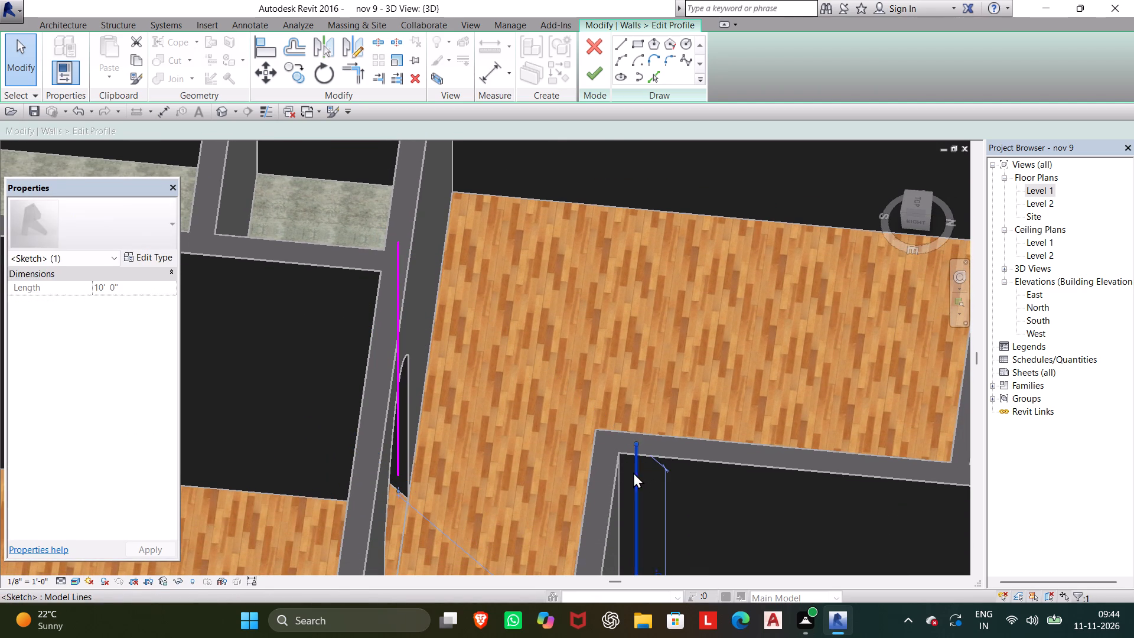
key("Delete")
left_click(396, 304)
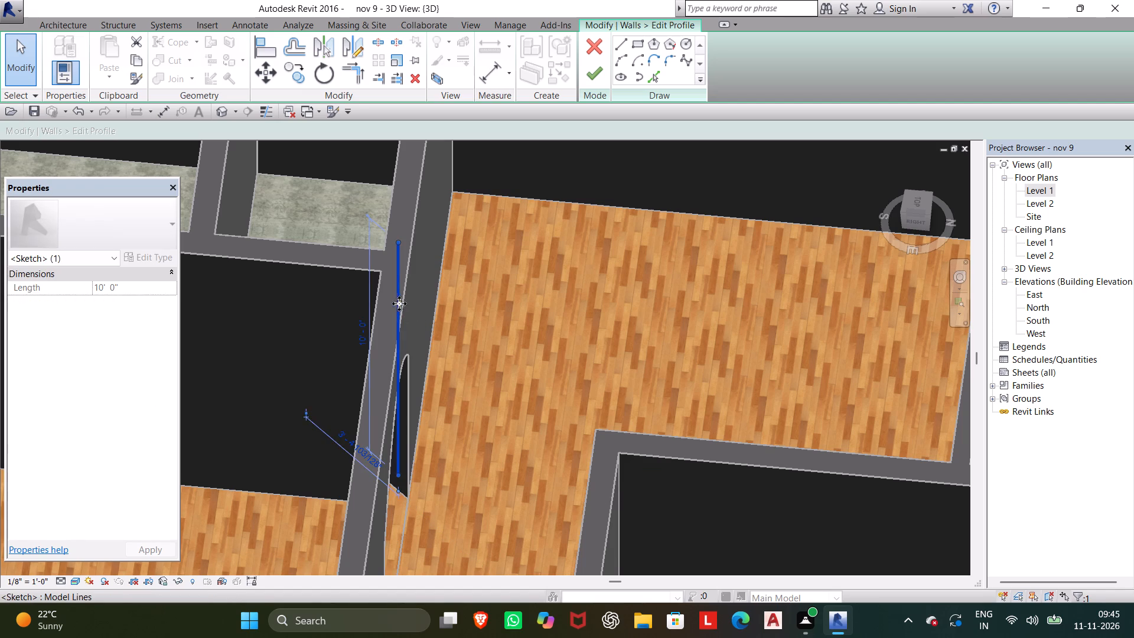
key("Delete")
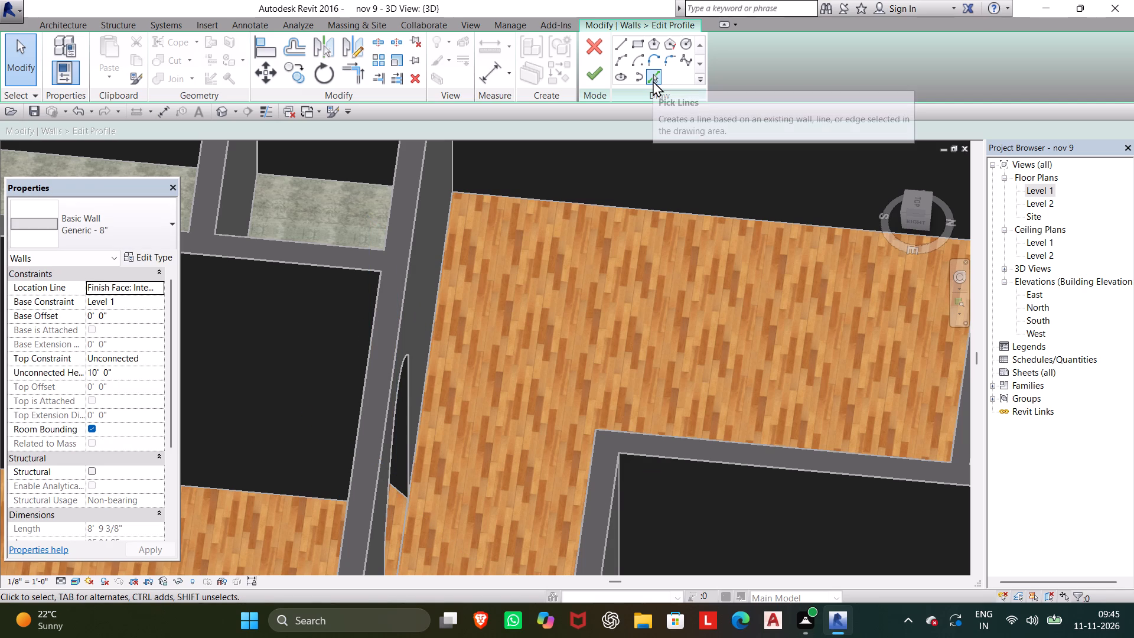
Draw a closed four-sided profile from the arched wall's base, with a first line about 9'-7" long, and finish the profile edit.
left_click(618, 50)
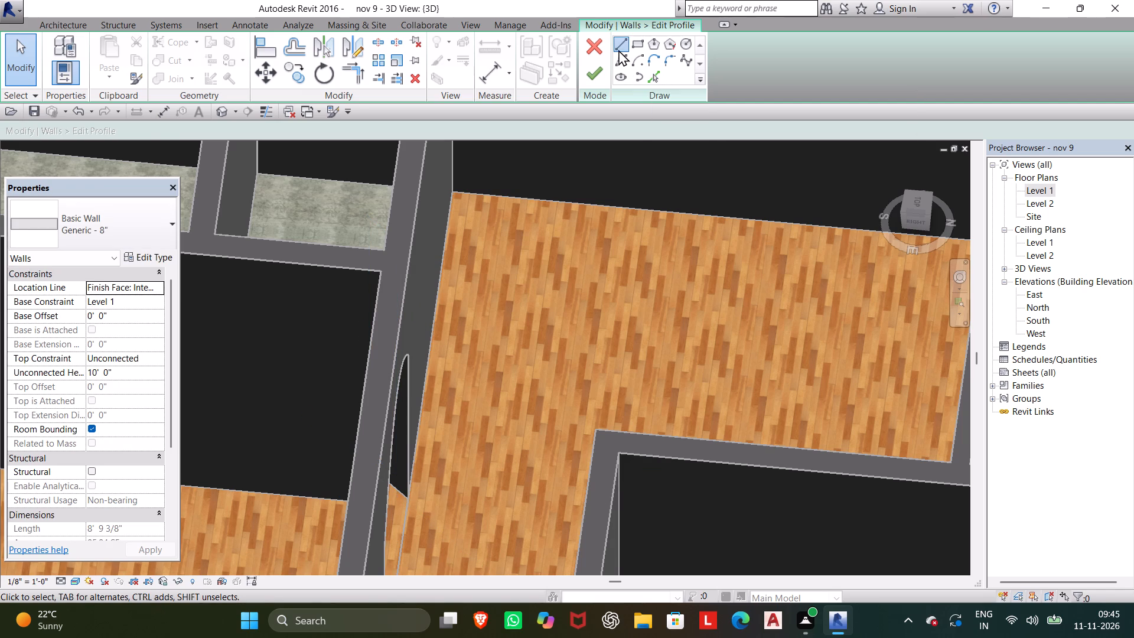
left_click(408, 492)
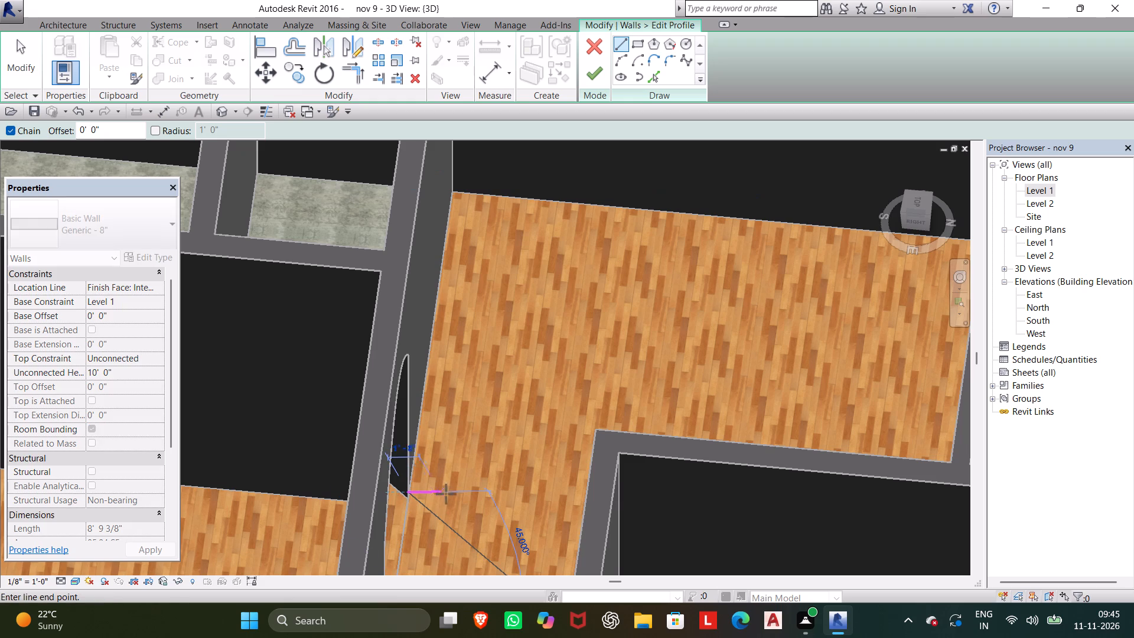
left_click(588, 490)
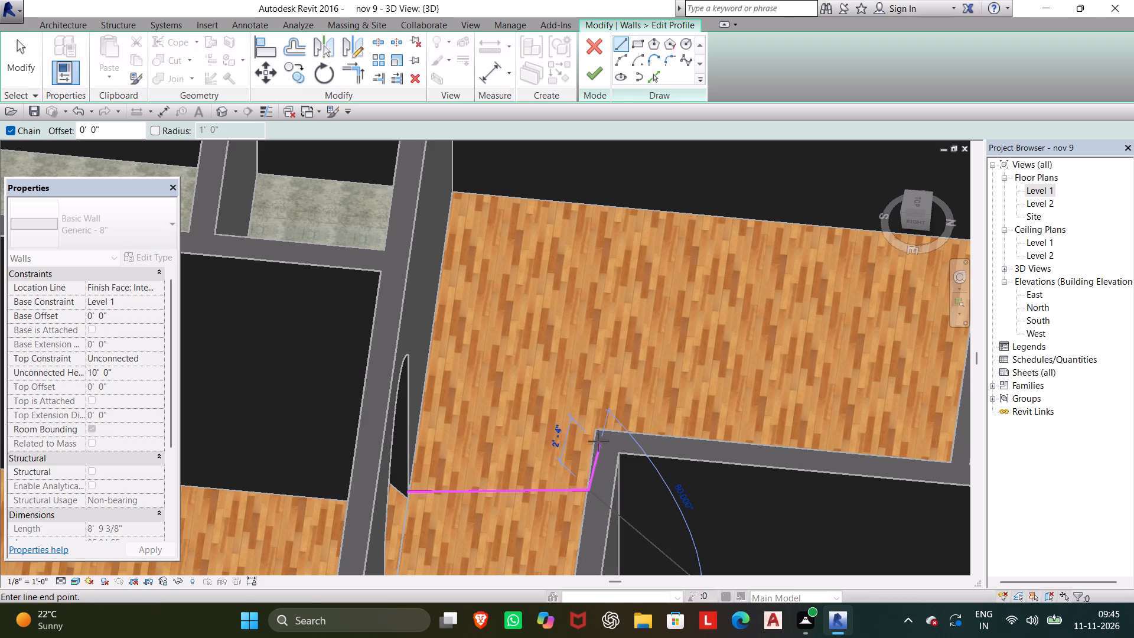
left_click(601, 397)
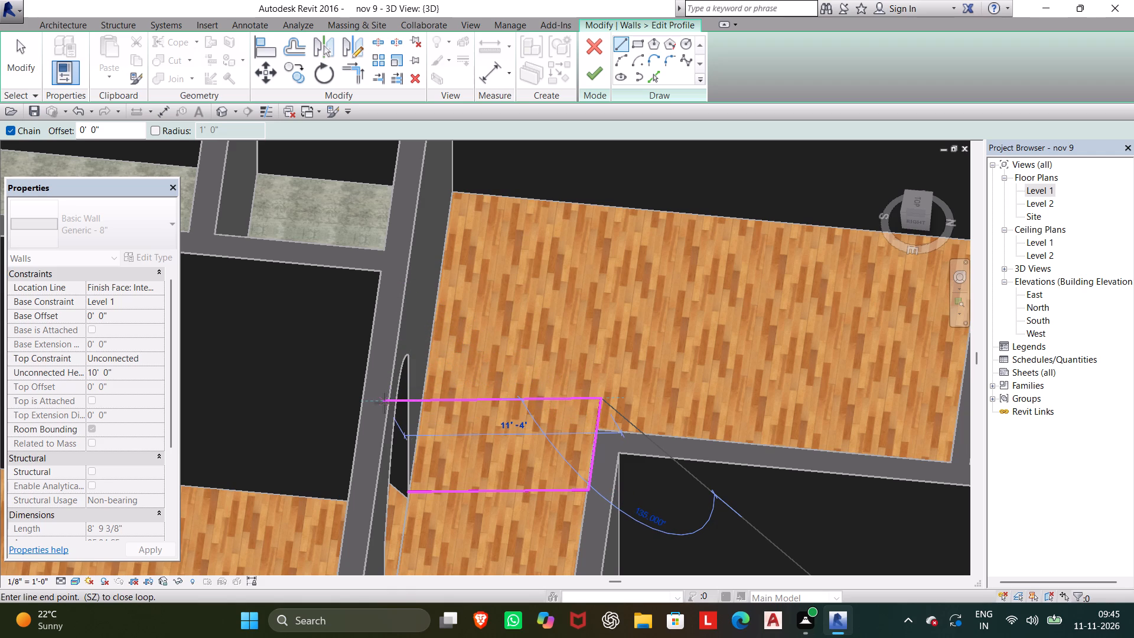
left_click(408, 395)
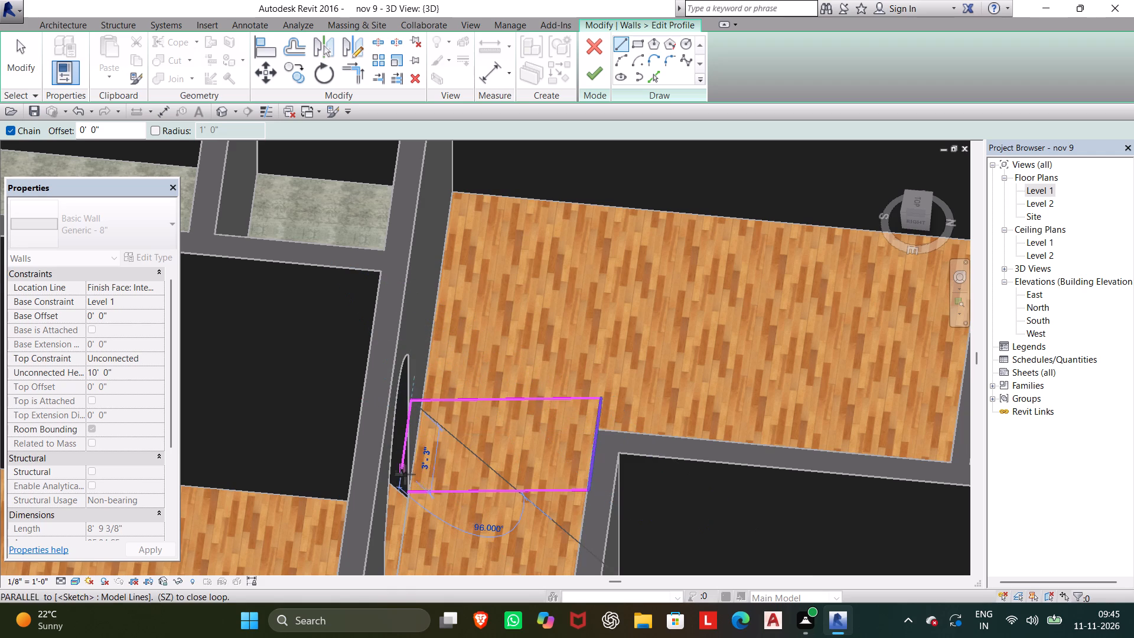
left_click(408, 488)
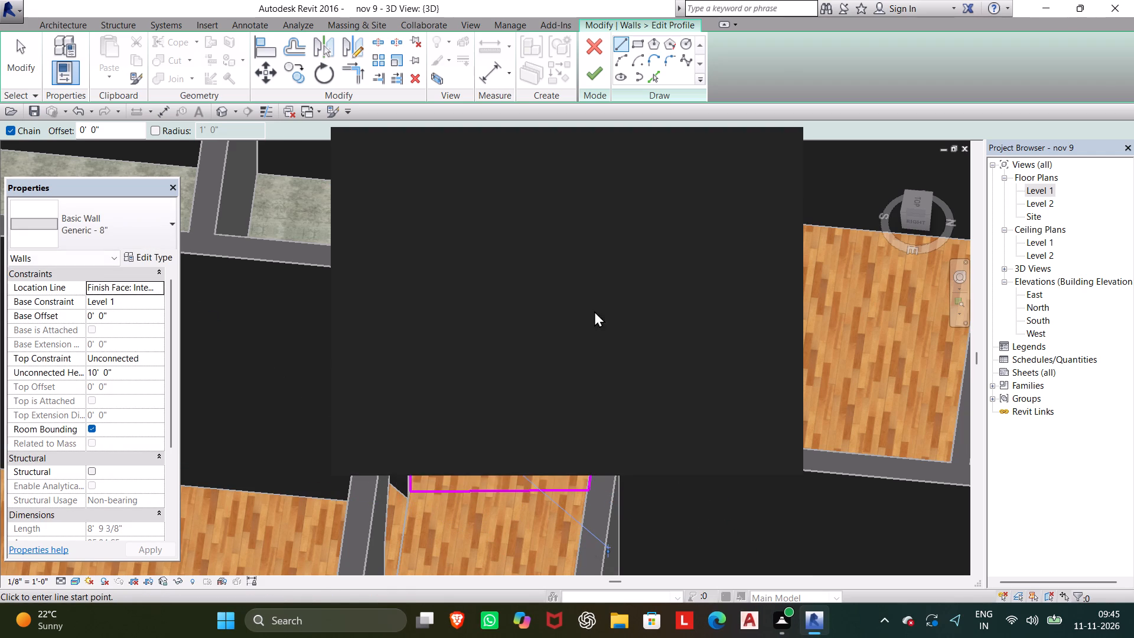
left_click(777, 142)
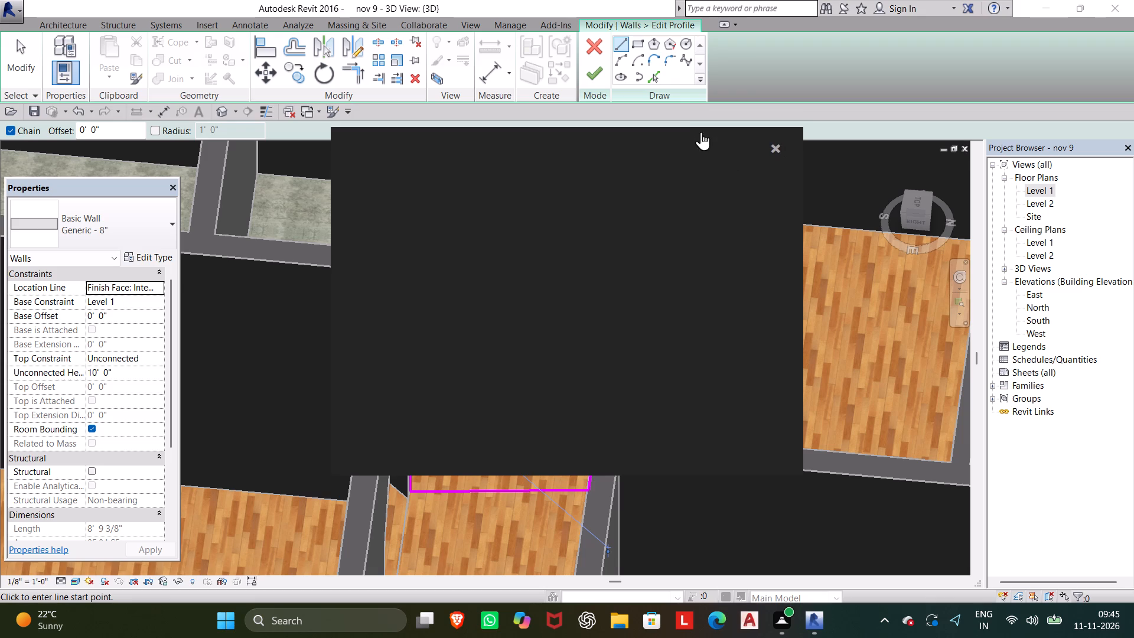
left_click(584, 74)
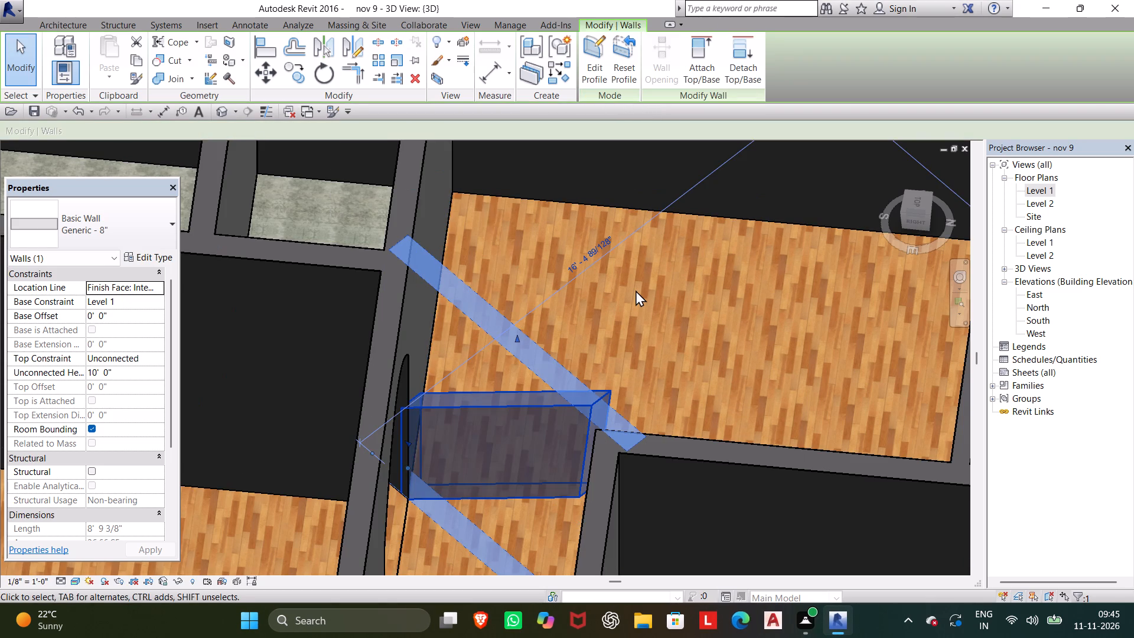
key("Escape")
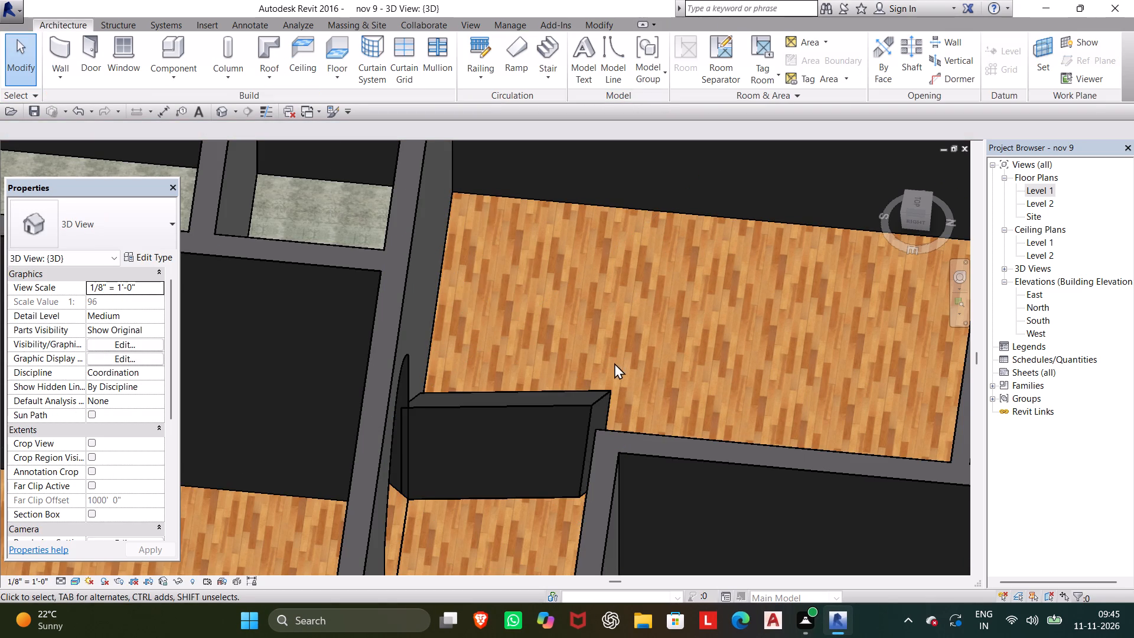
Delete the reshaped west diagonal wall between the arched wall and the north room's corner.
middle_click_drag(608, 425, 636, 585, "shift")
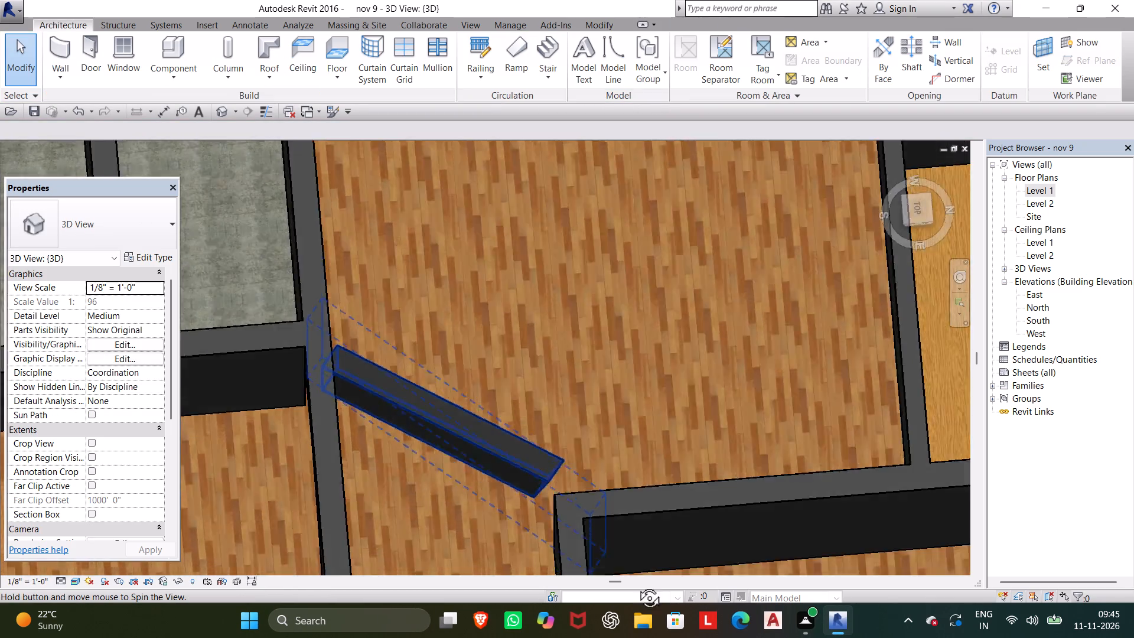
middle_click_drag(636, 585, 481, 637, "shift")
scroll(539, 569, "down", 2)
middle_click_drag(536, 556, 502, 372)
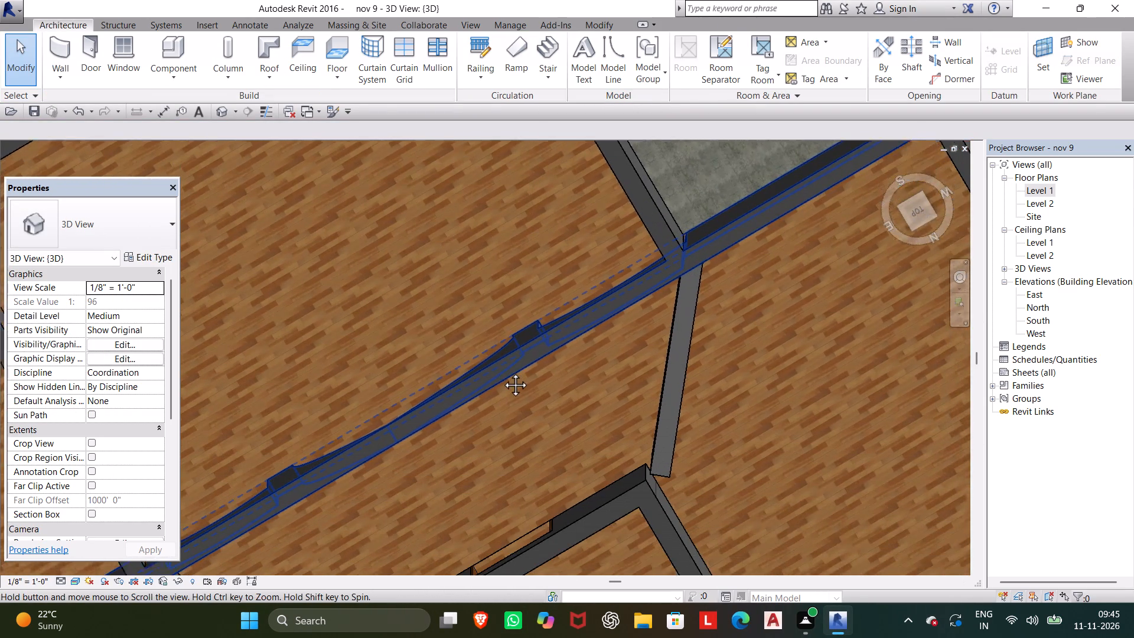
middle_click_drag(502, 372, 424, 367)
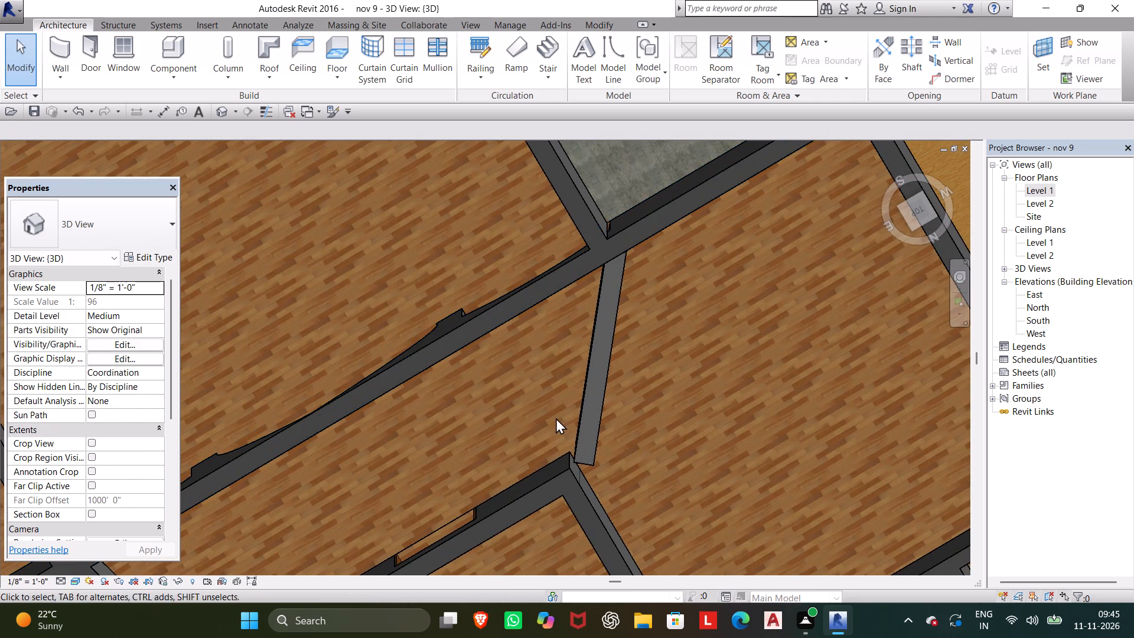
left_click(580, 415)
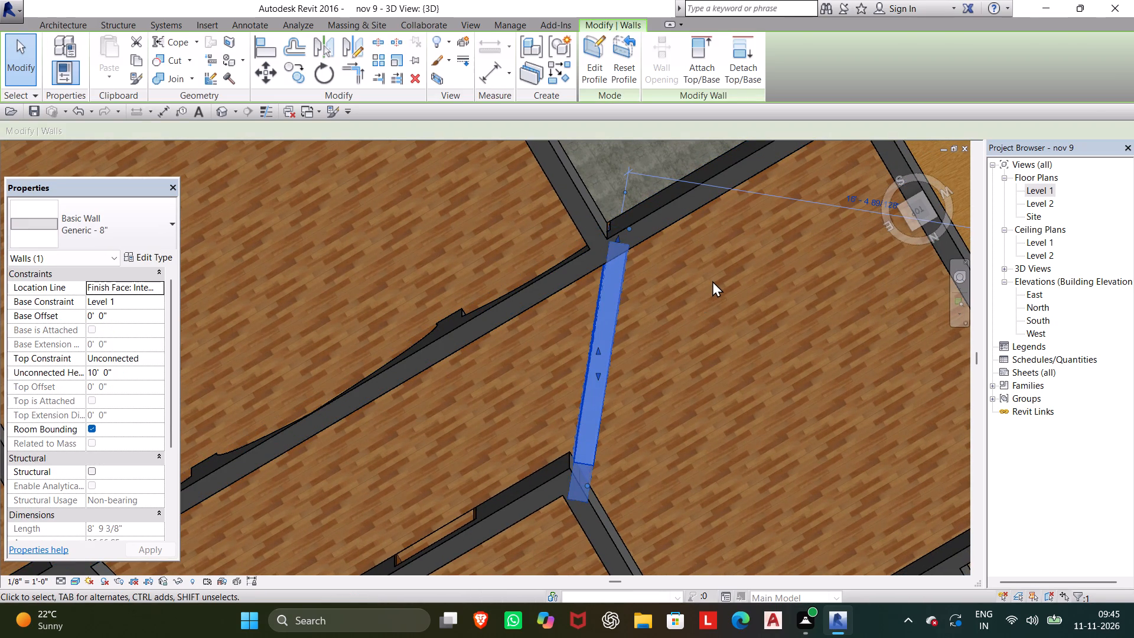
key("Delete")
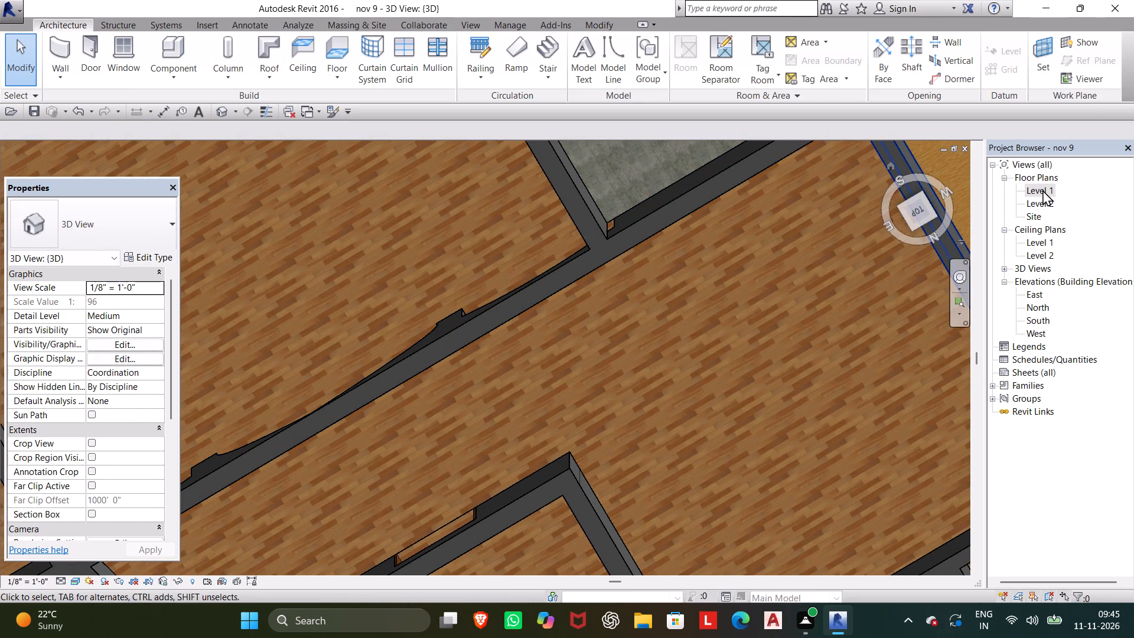
On the Level 1 plan, undo the west diagonal wall's deletion, its profile edits, and the placement of both diagonal walls.
left_click(575, 467)
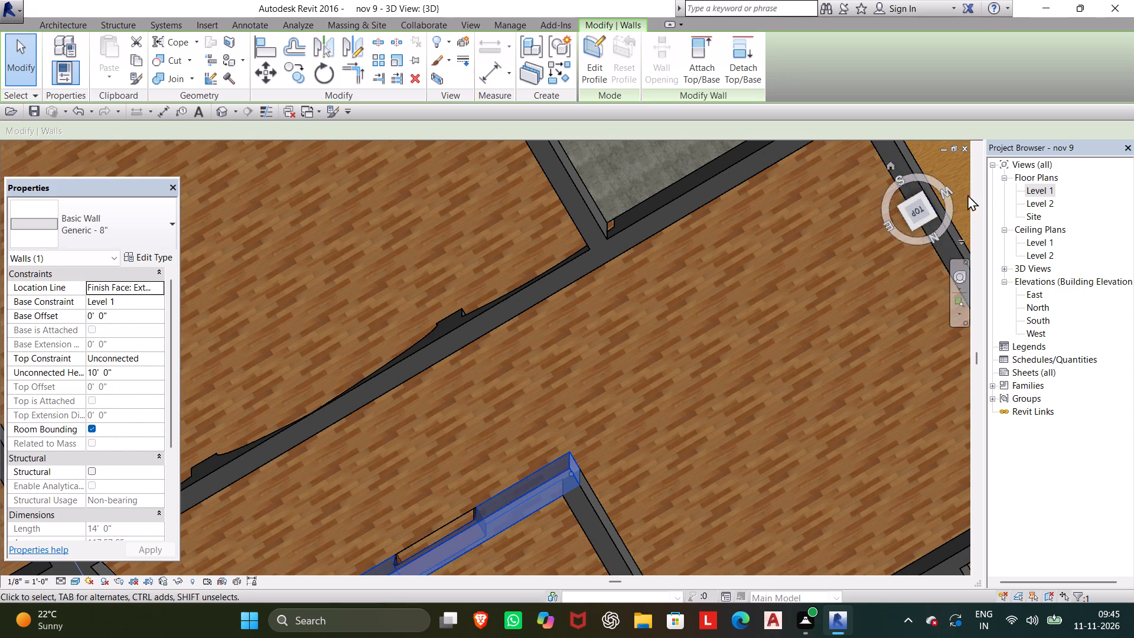
double_click(1044, 189)
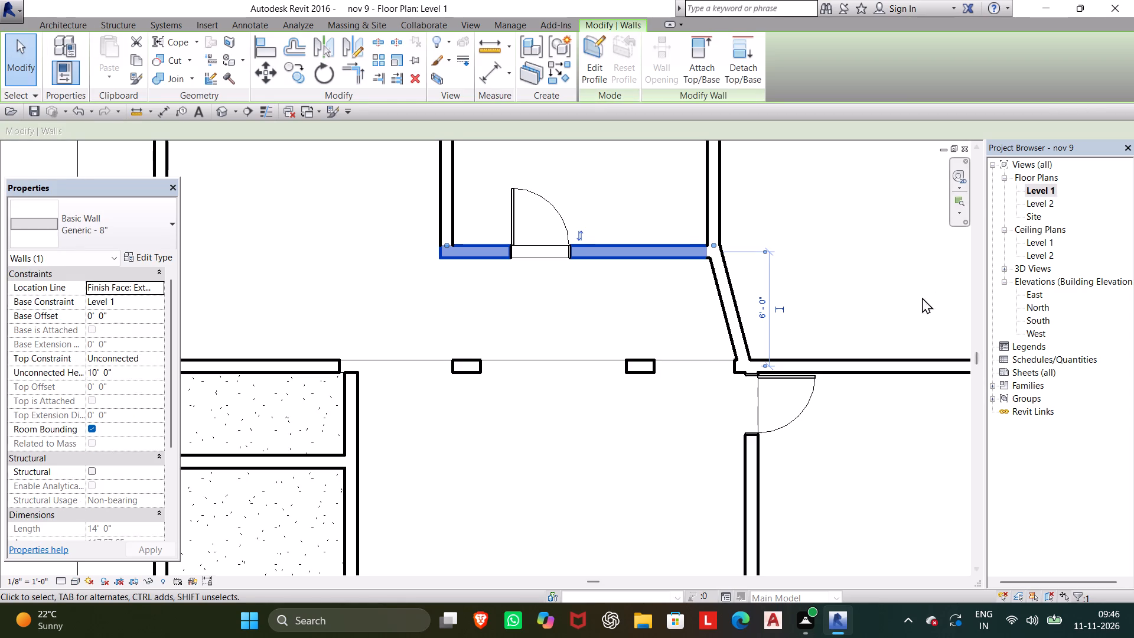
key("Escape")
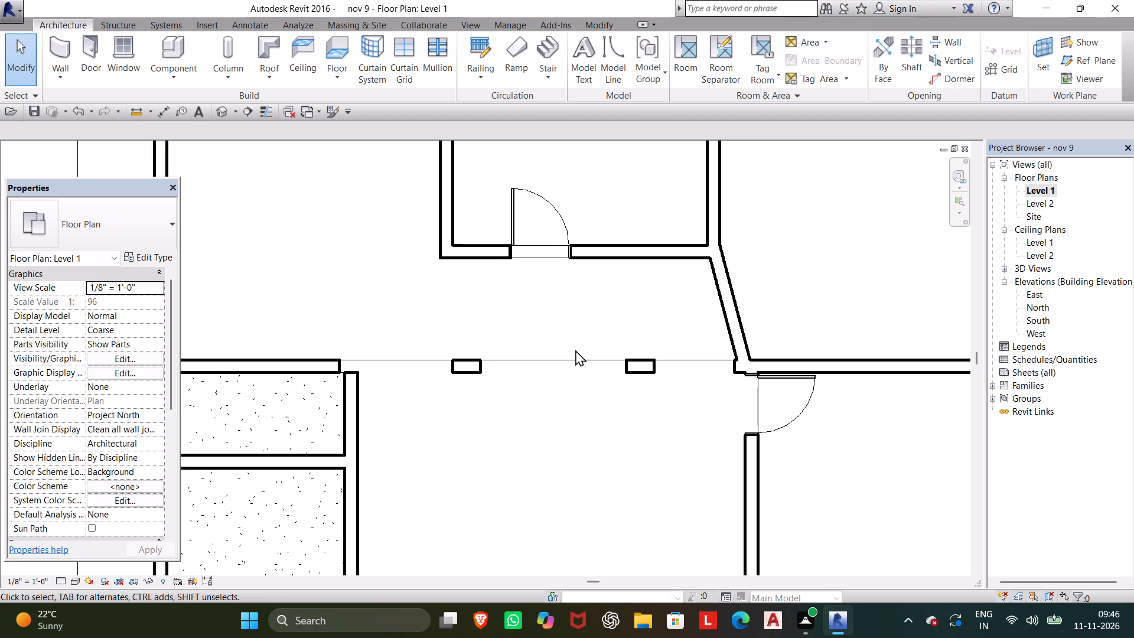
left_click(384, 359)
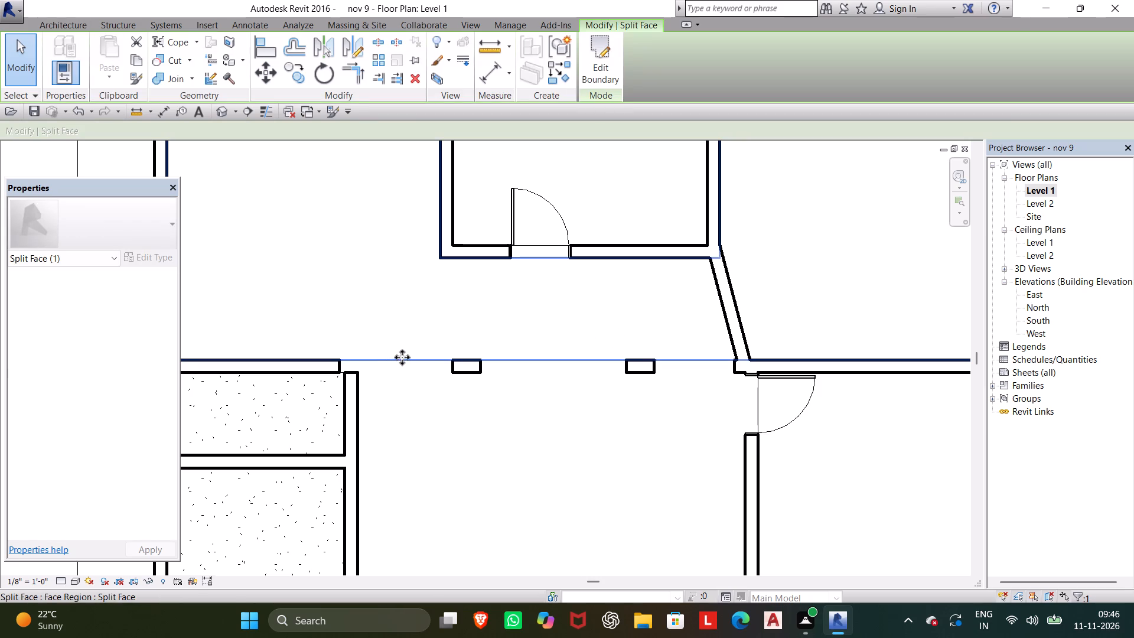
key("ctrl+z")
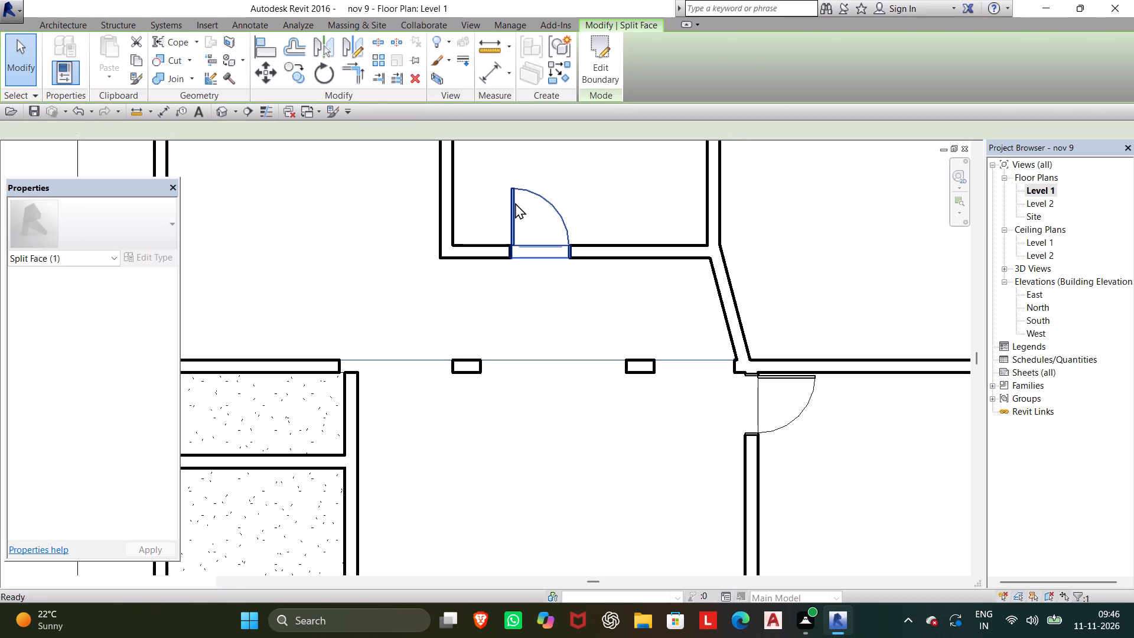
key("ctrl+z")
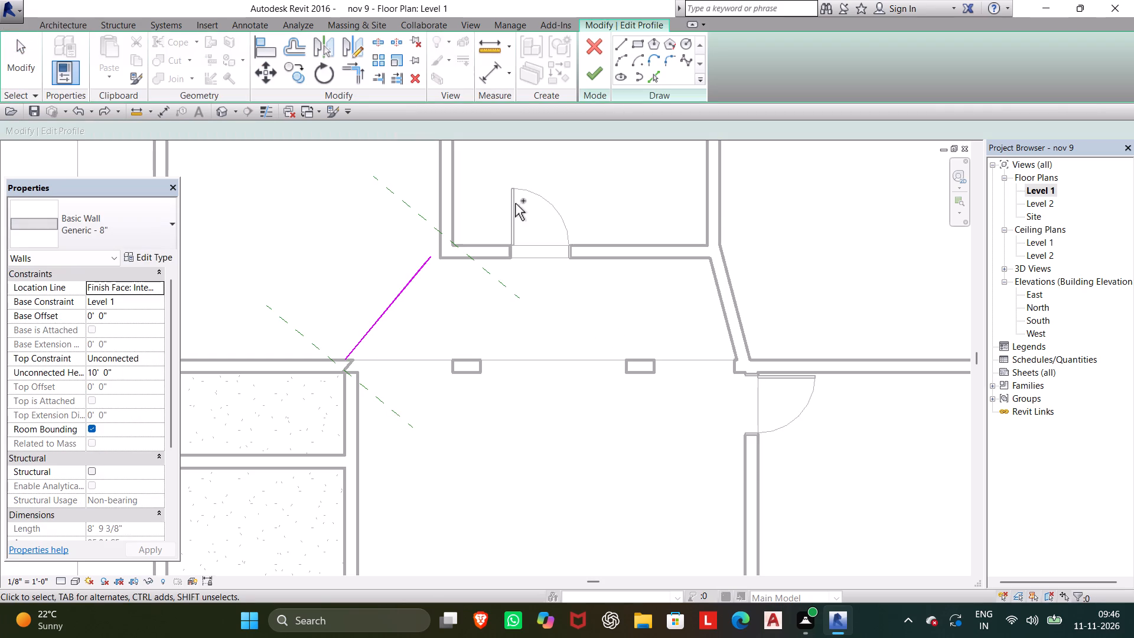
key("ctrl+z")
key("ctrl+z")
key("ctrl+z")
key("ctrl+z")
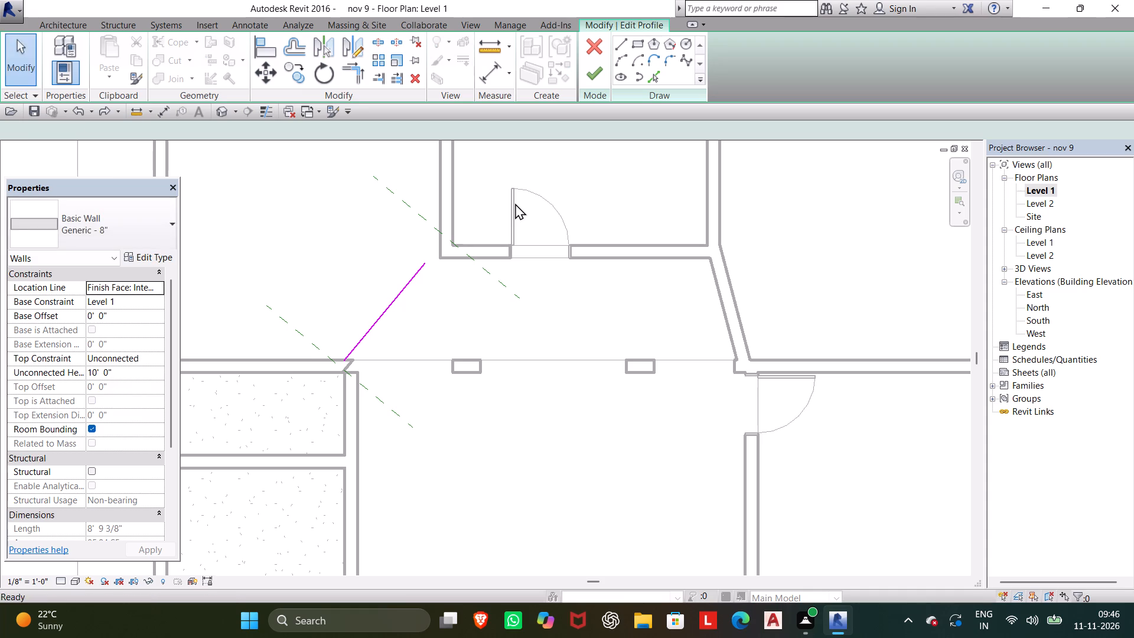
key("ctrl+z")
key("ctrl+z")
key("ctrl+z")
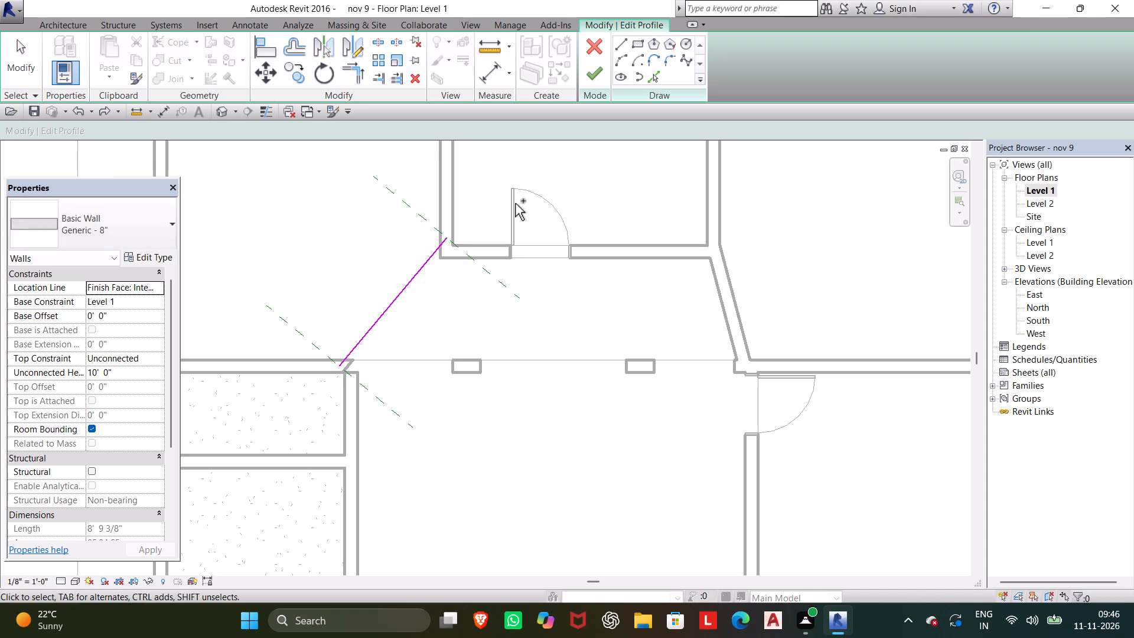
key("ctrl+z")
key("ctrl+z")
key("ctrl+z")
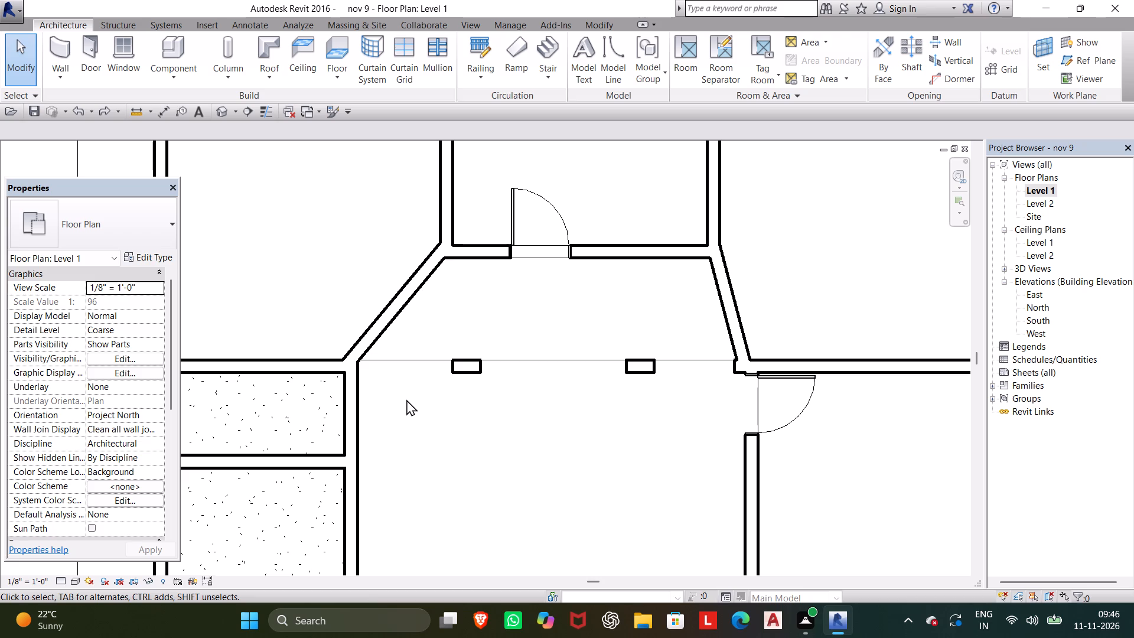
key("ctrl+z")
key("ctrl+z")
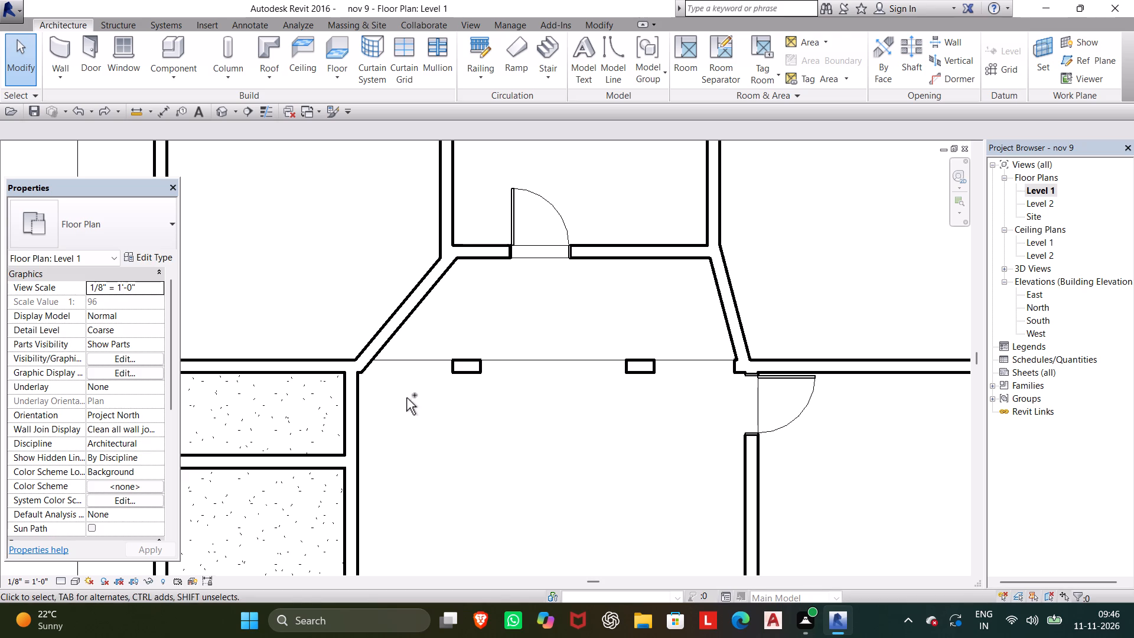
key("ctrl+z")
key("ctrl+z")
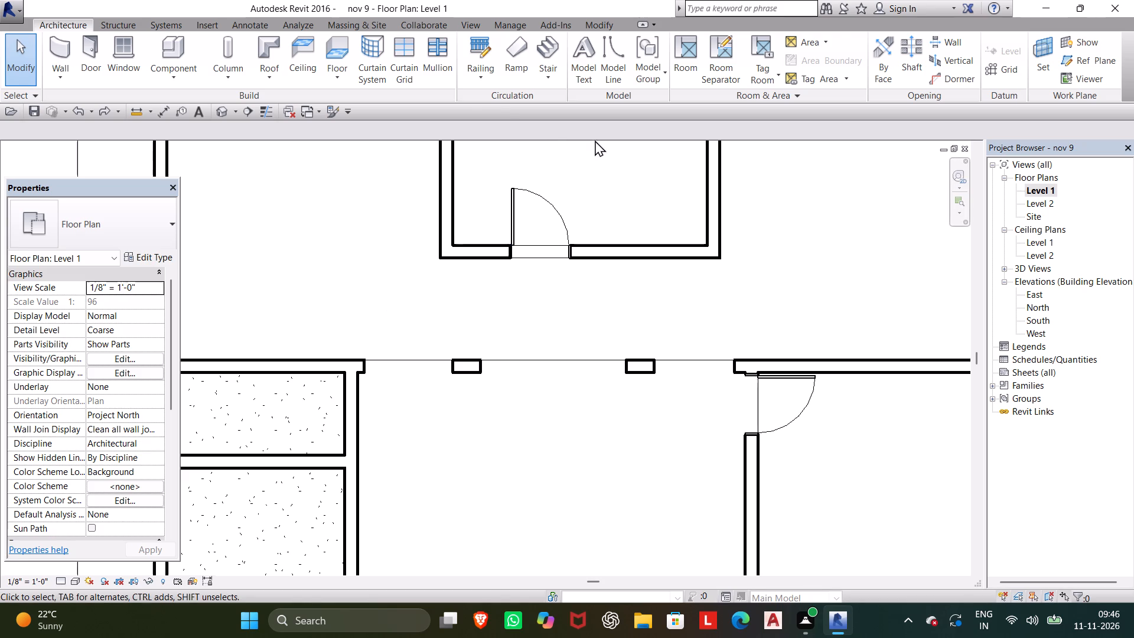
Examine the arched hall wall and the adjoining north room in the 3D view, dismissing the interrupting notification.
left_click(223, 114)
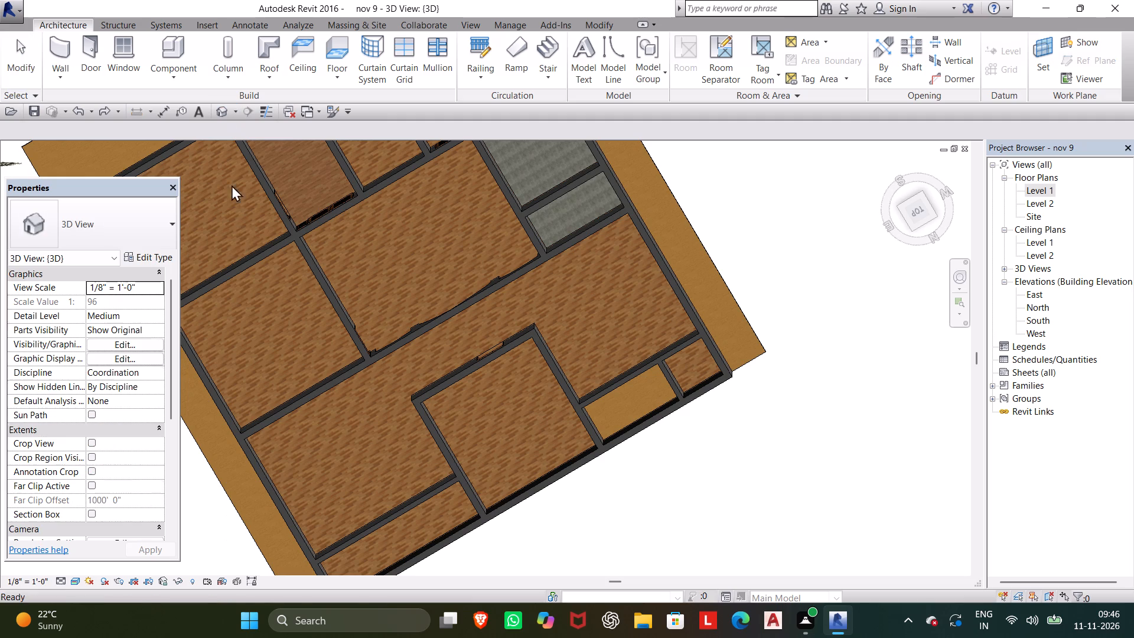
scroll(282, 243, "down", 5)
middle_click_drag(294, 258, 379, 293)
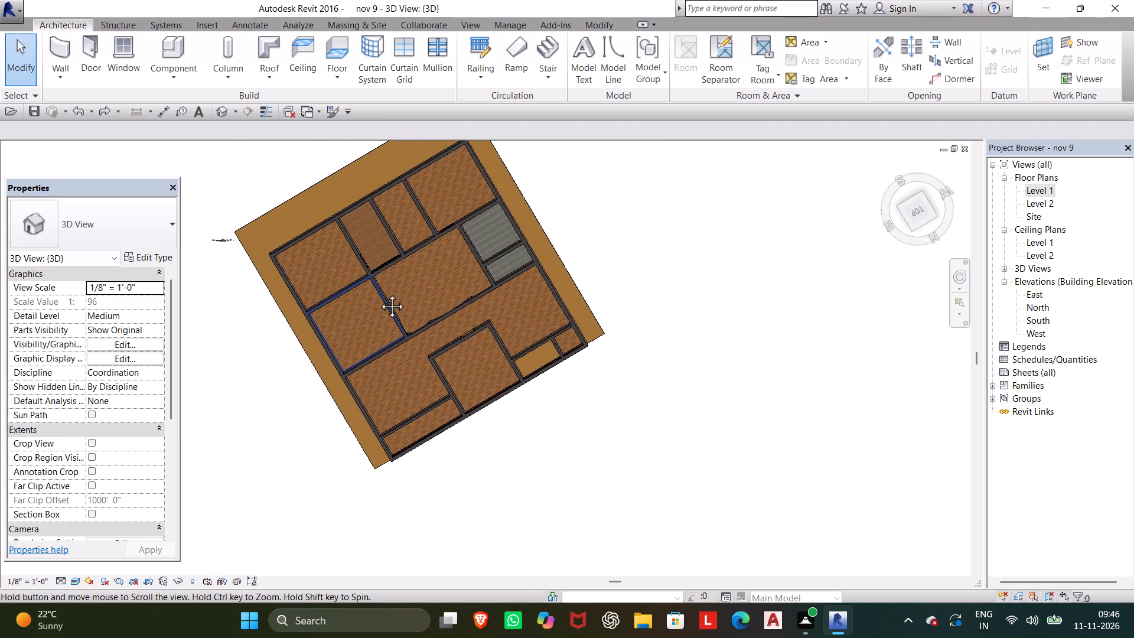
middle_click_drag(379, 293, 380, 300)
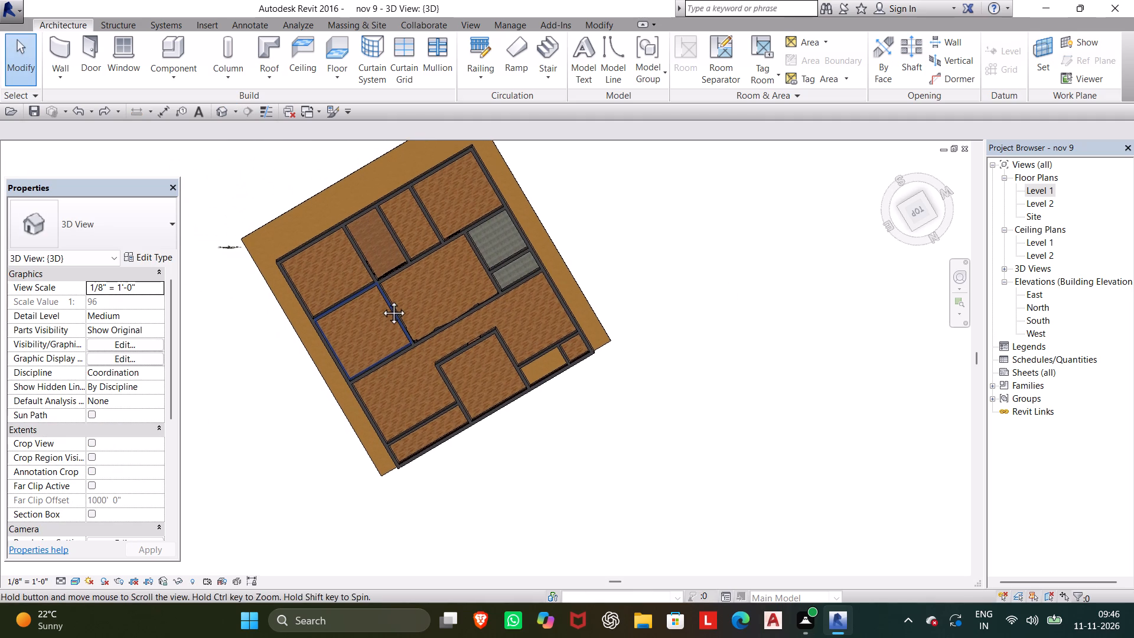
middle_click_drag(380, 300, 612, 233)
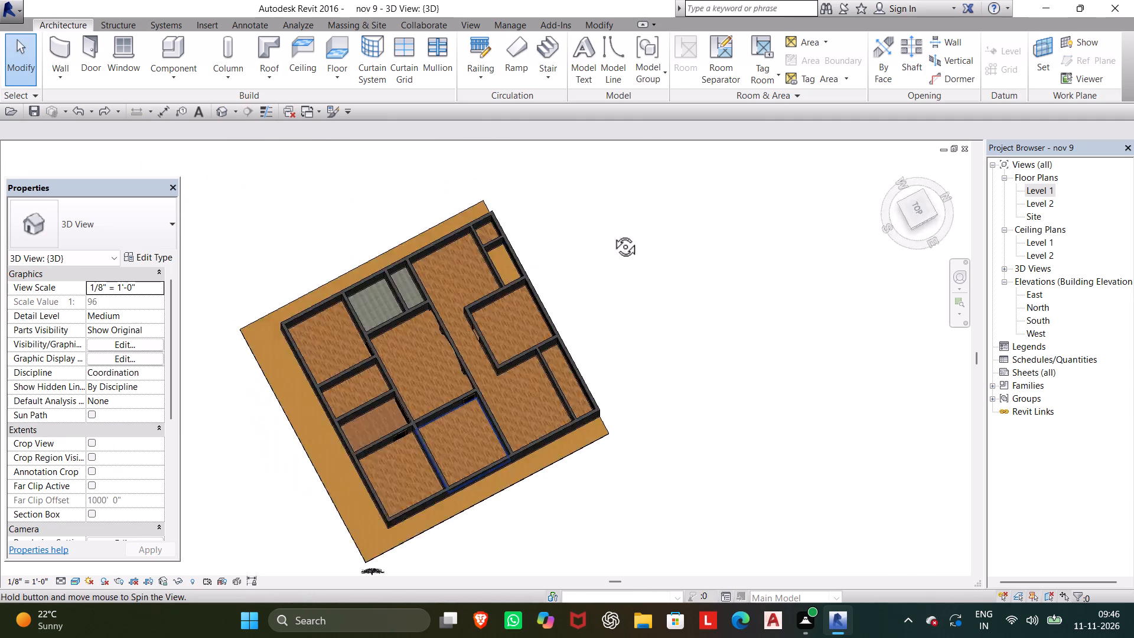
middle_click_drag(612, 233, 730, 327)
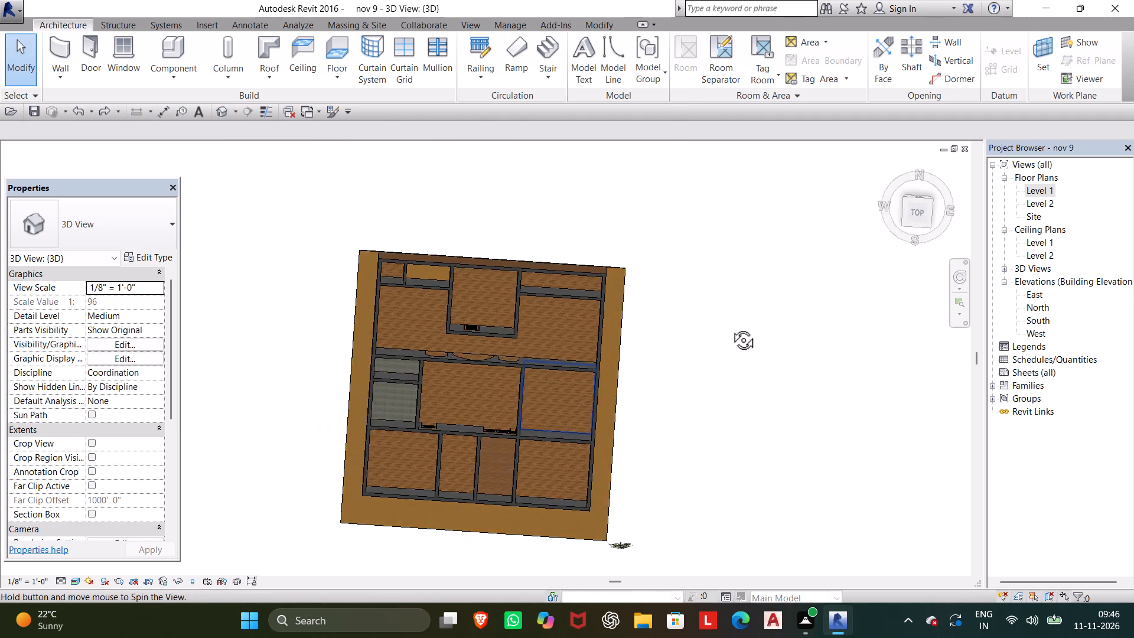
middle_click_drag(730, 327, 943, 282)
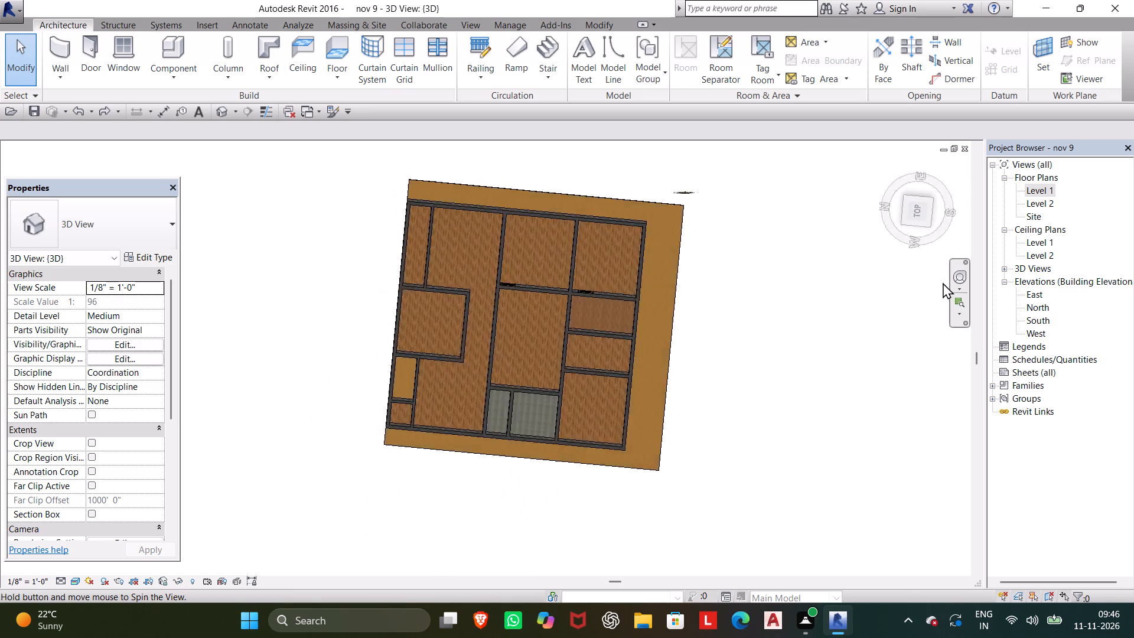
middle_click_drag(943, 282, 968, 172)
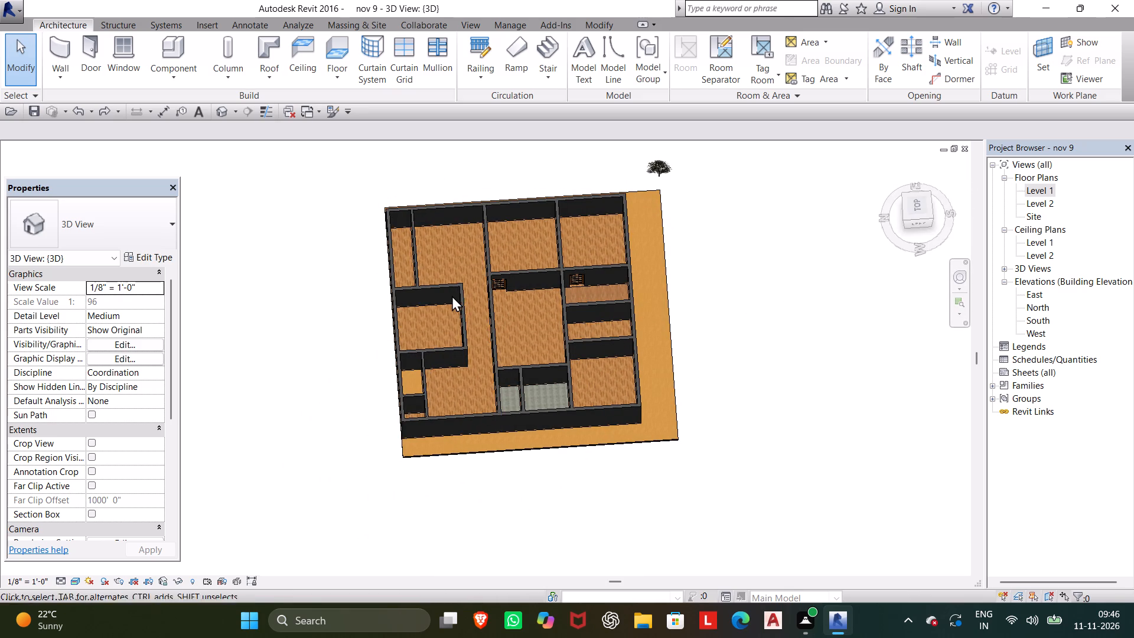
scroll(450, 294, "up", 12)
middle_click_drag(462, 278, 461, 317)
scroll(549, 308, "down", 1)
middle_click_drag(550, 308, 551, 308)
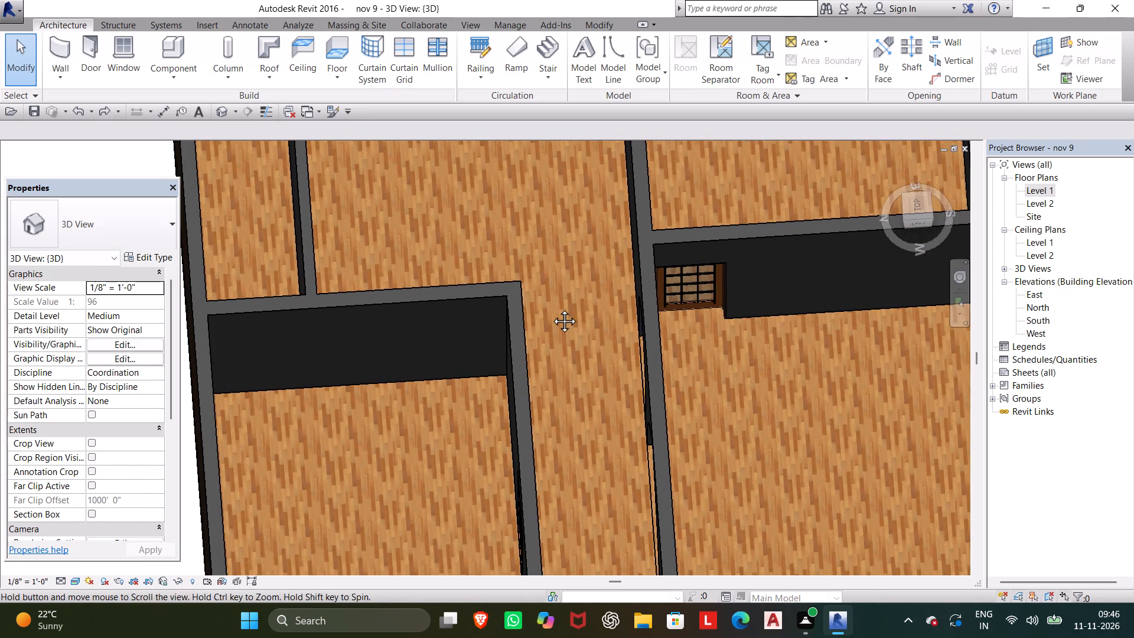
middle_click_drag(551, 308, 739, 287)
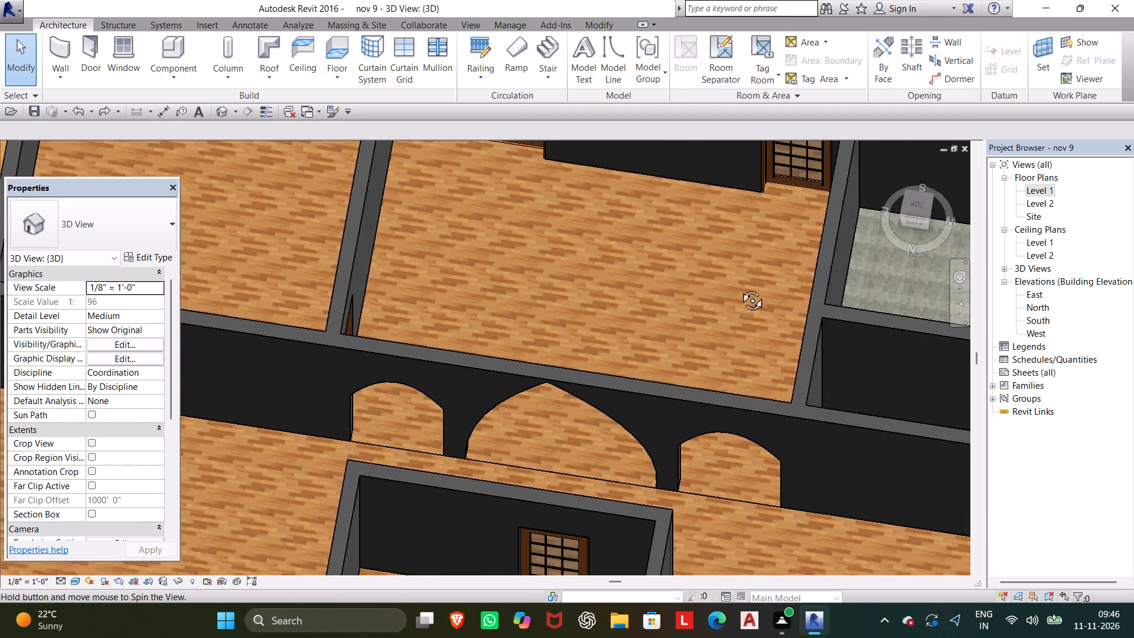
middle_click_drag(739, 287, 743, 285)
scroll(722, 440, "down", 2)
middle_click_drag(722, 440, 722, 354)
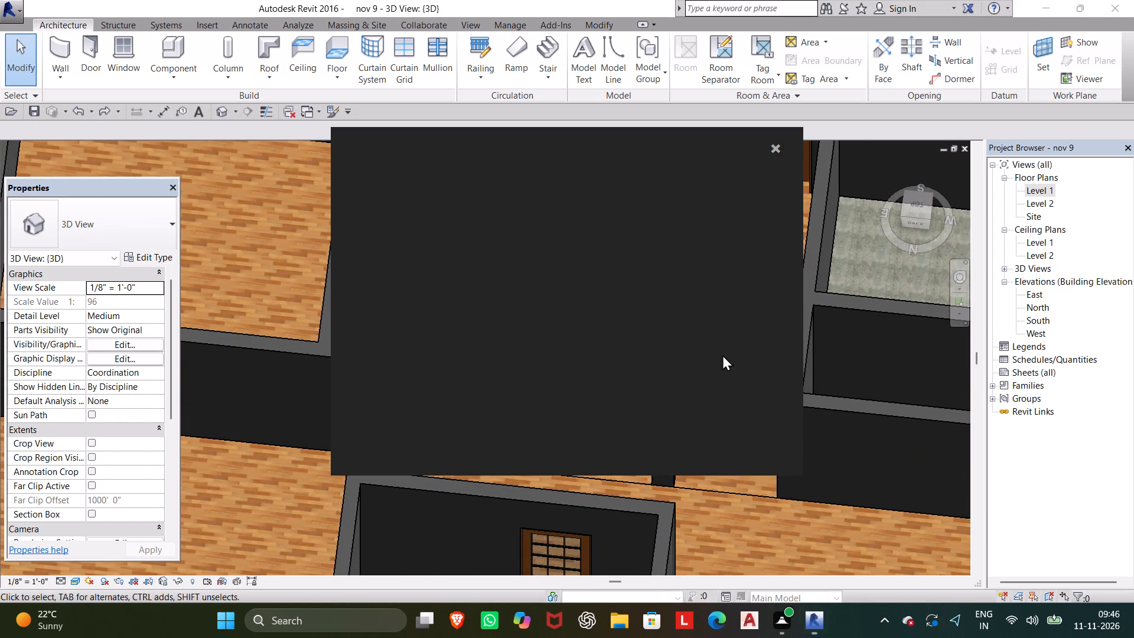
middle_click_drag(722, 354, 722, 353)
left_click(773, 149)
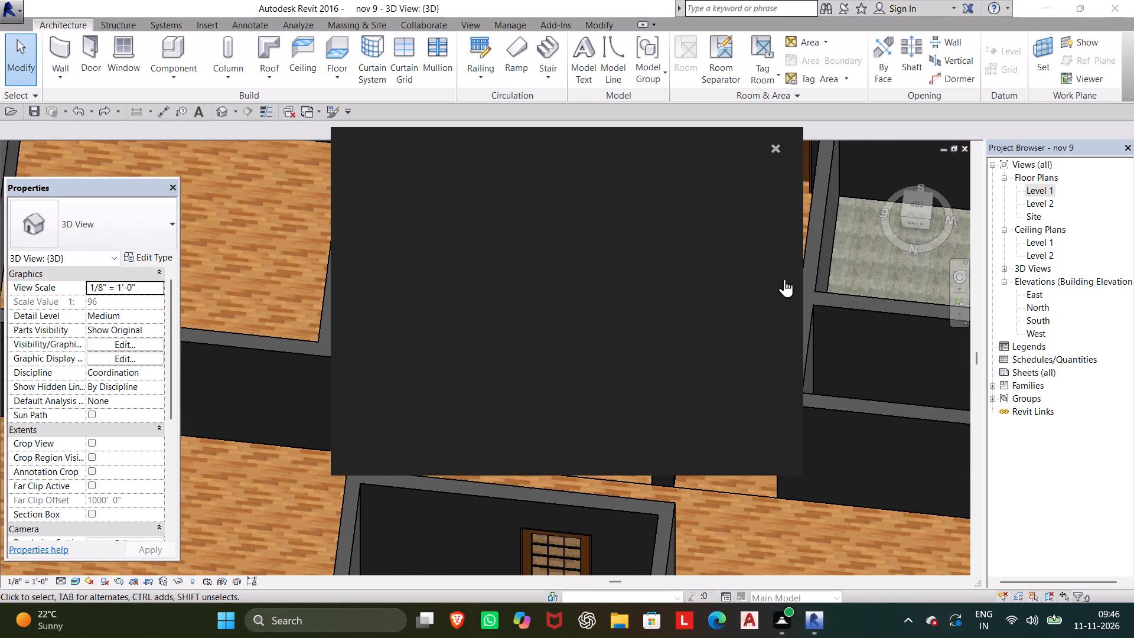
On the Level 1 plan, draw two 10'-high Generic - 8" diagonal walls linking the arched hall wall to the north room's southwest and southeast corners.
double_click(1047, 191)
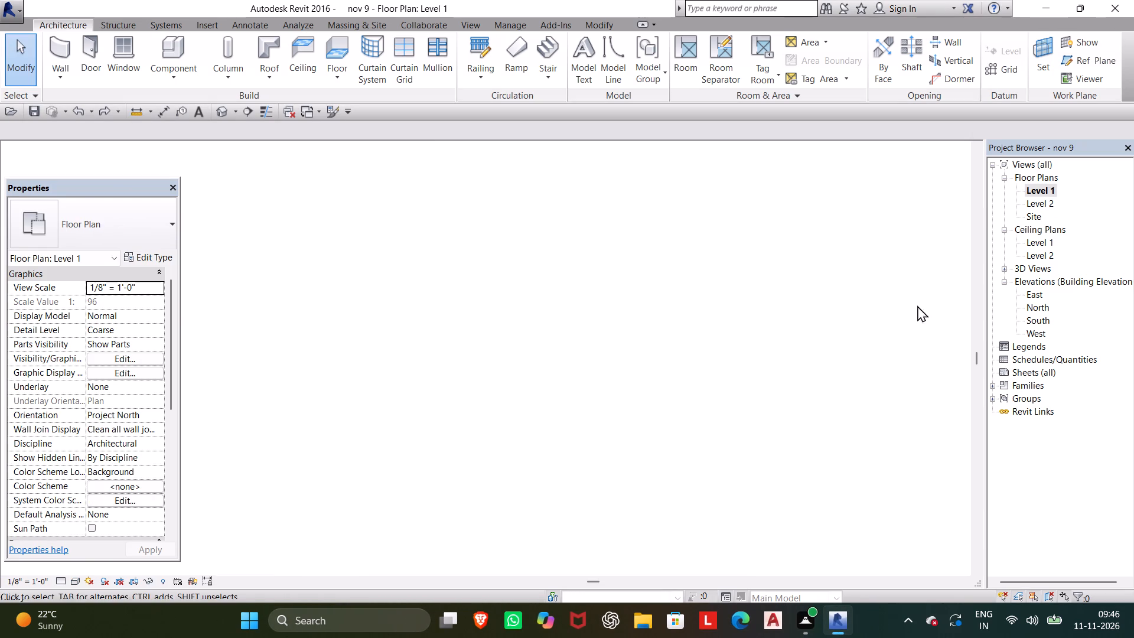
left_click(70, 43)
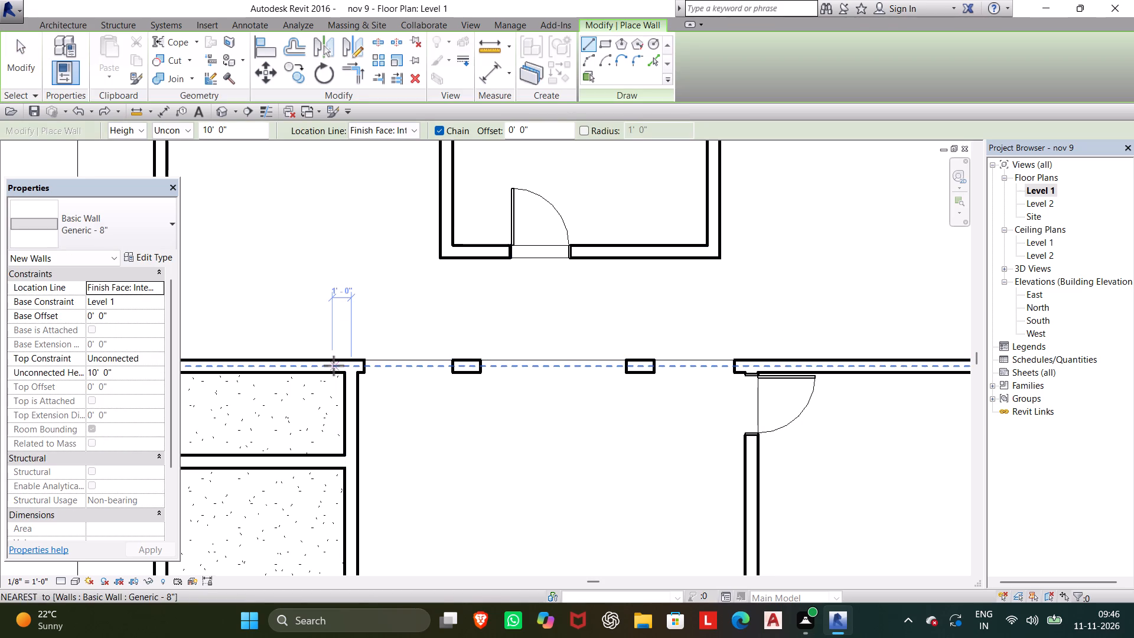
left_click(334, 366)
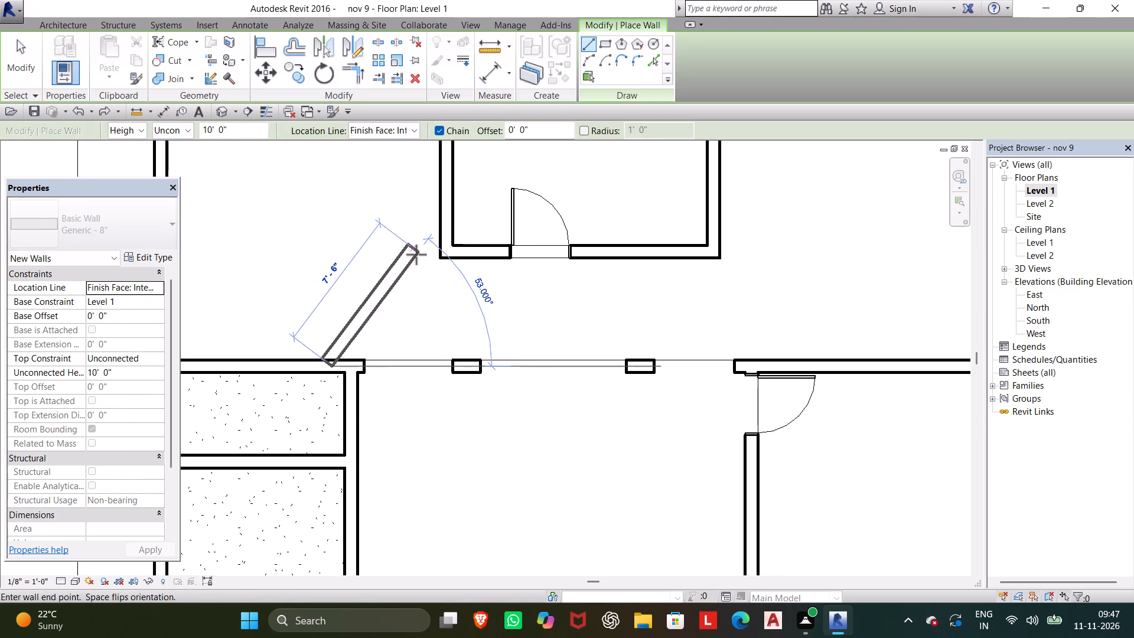
left_click(438, 245)
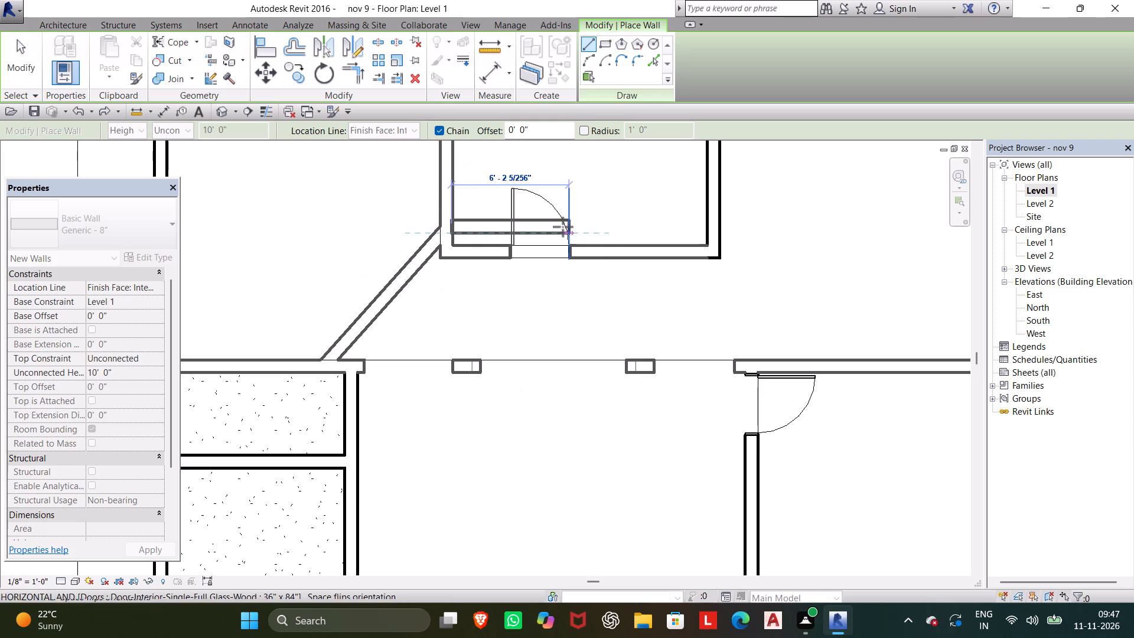
key("Escape")
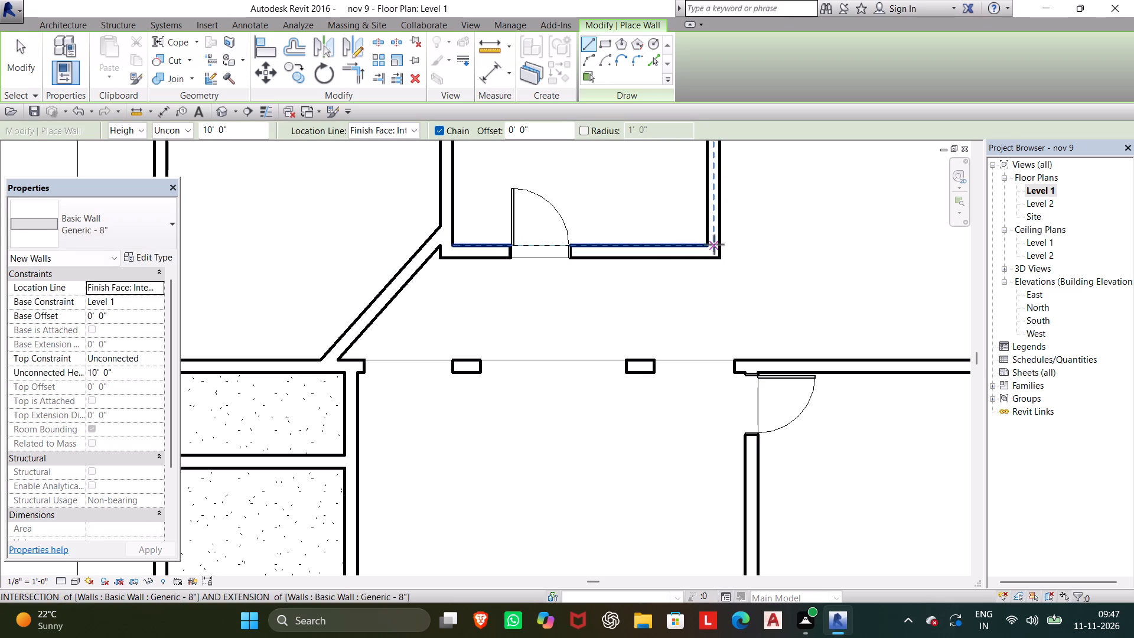
left_click(713, 245)
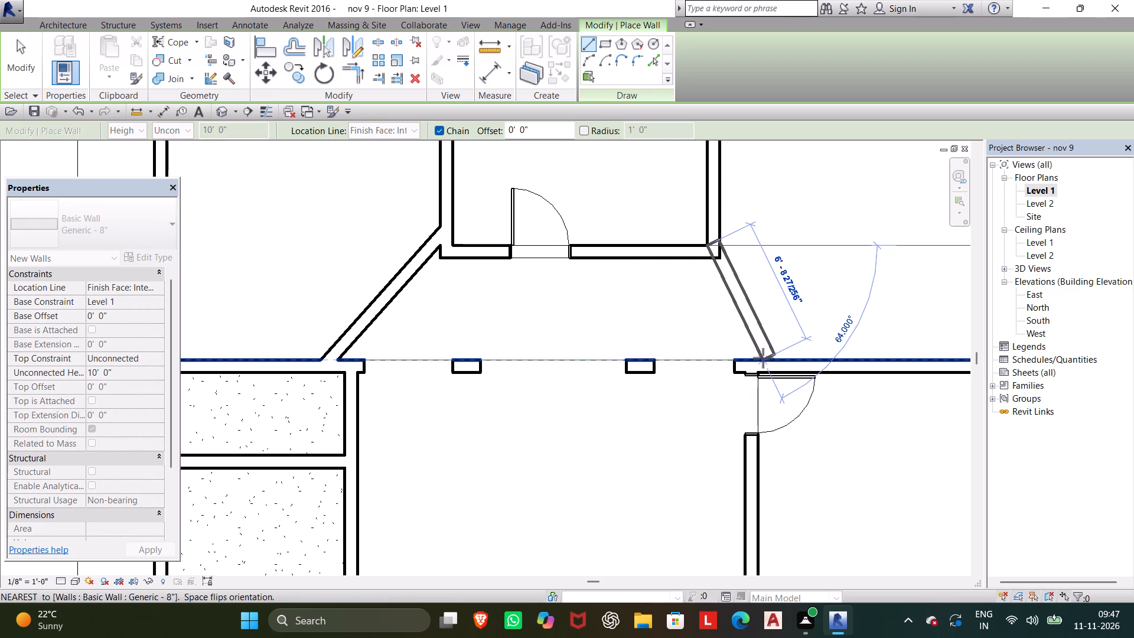
left_click(764, 364)
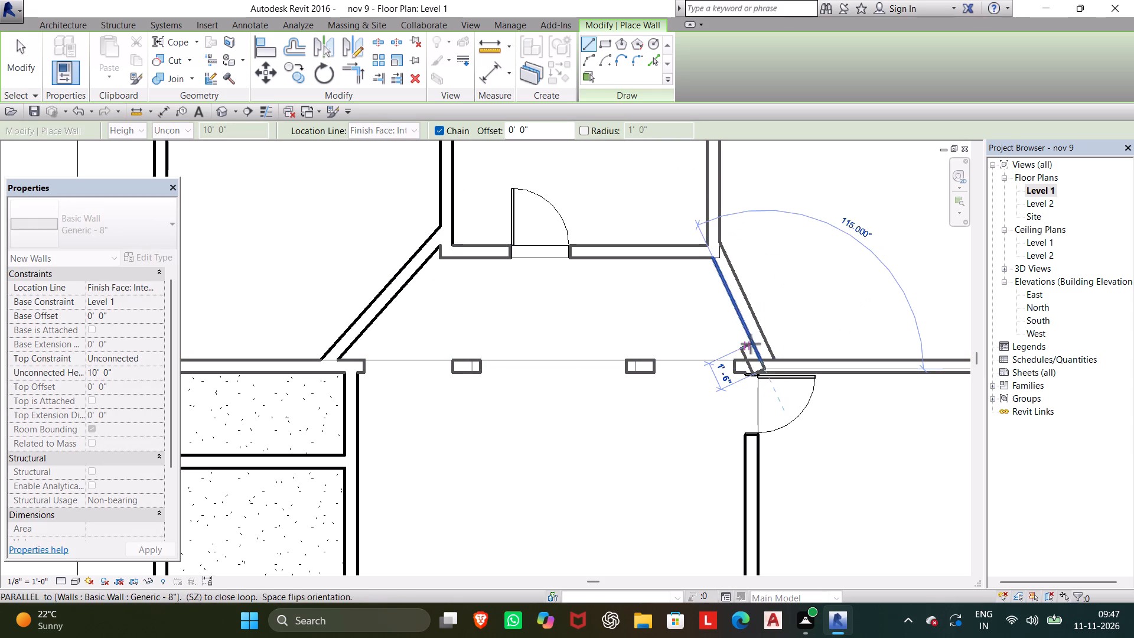
key("Escape")
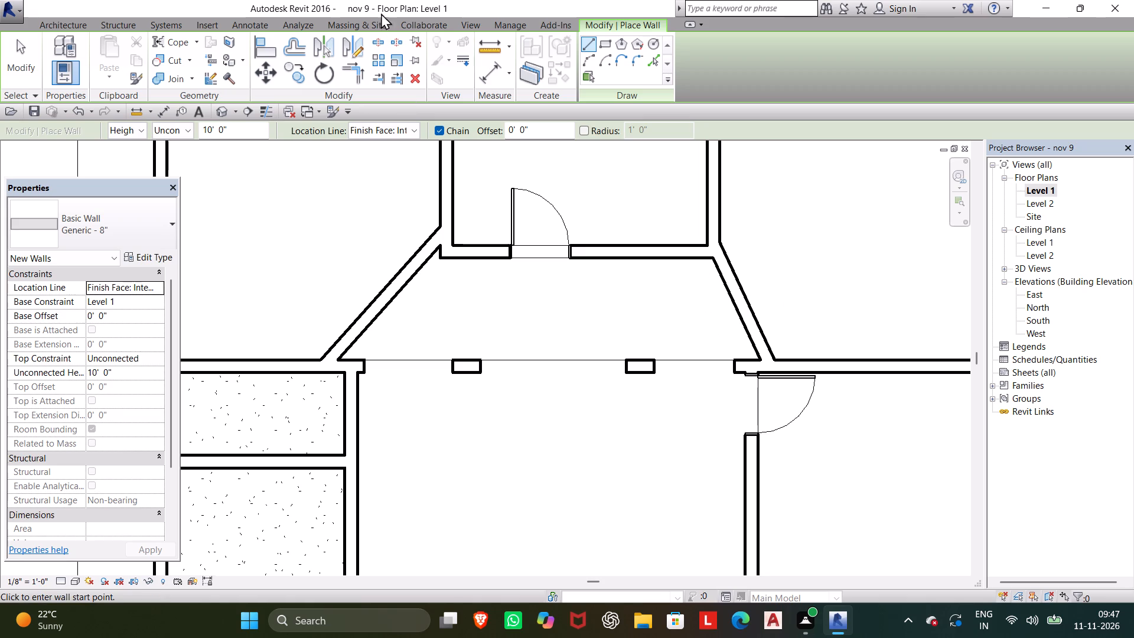
Examine the two redrawn diagonal walls and their junctions with the arched wall in the 3D view, ending wall placement.
left_click(220, 111)
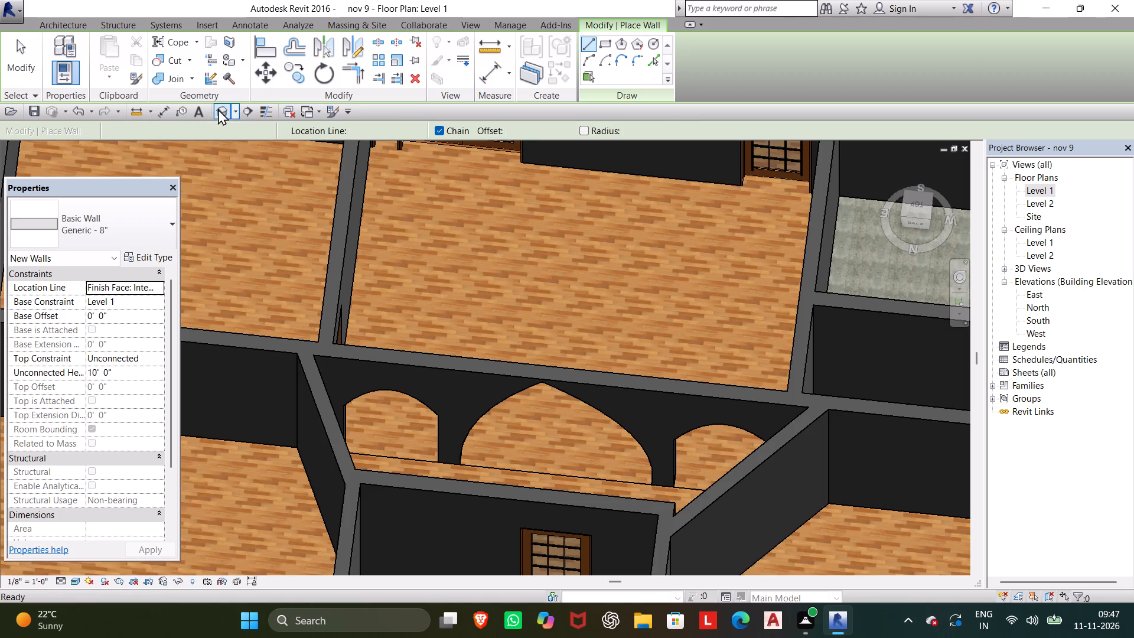
scroll(358, 239, "down", 3)
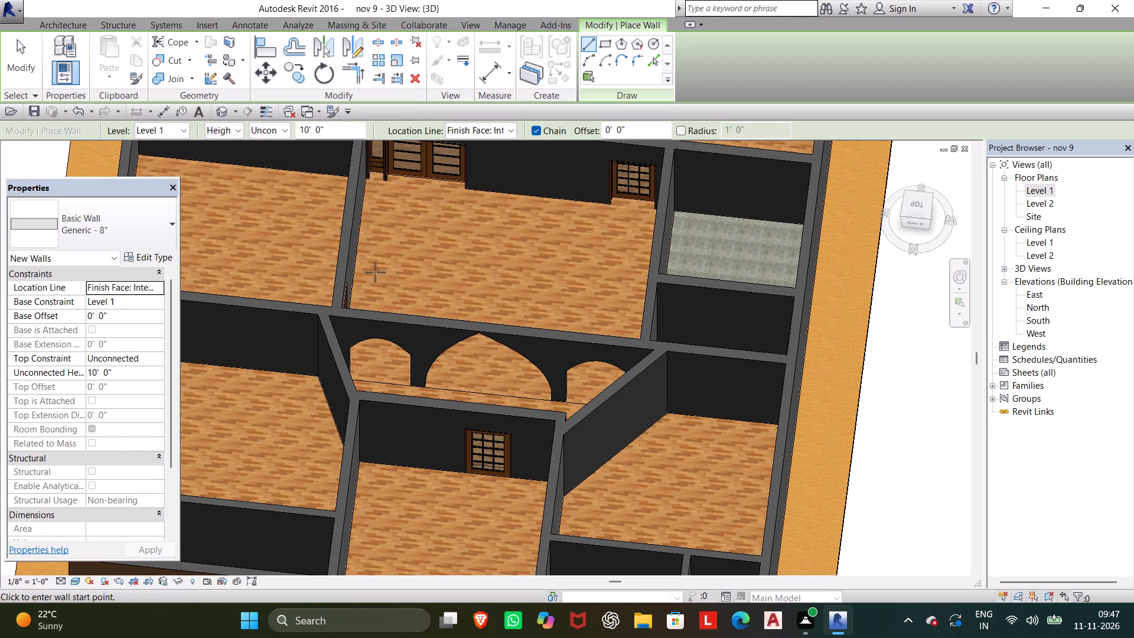
middle_click_drag(356, 308, 638, 337, "shift")
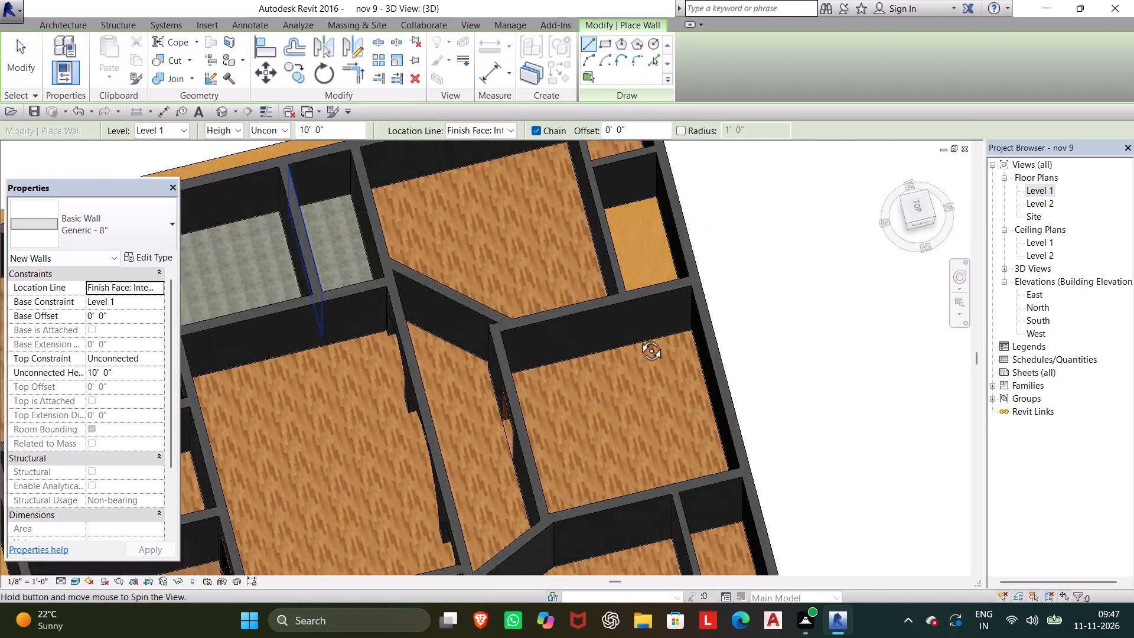
middle_click_drag(638, 337, 638, 344, "shift")
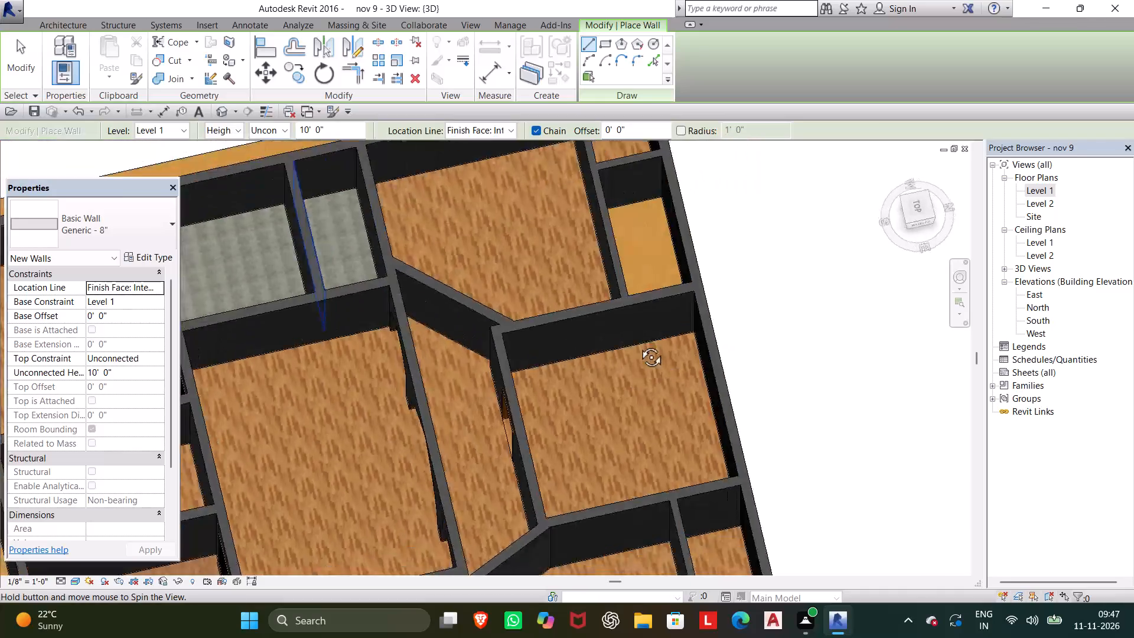
middle_click_drag(638, 344, 614, 258, "shift")
key("Escape")
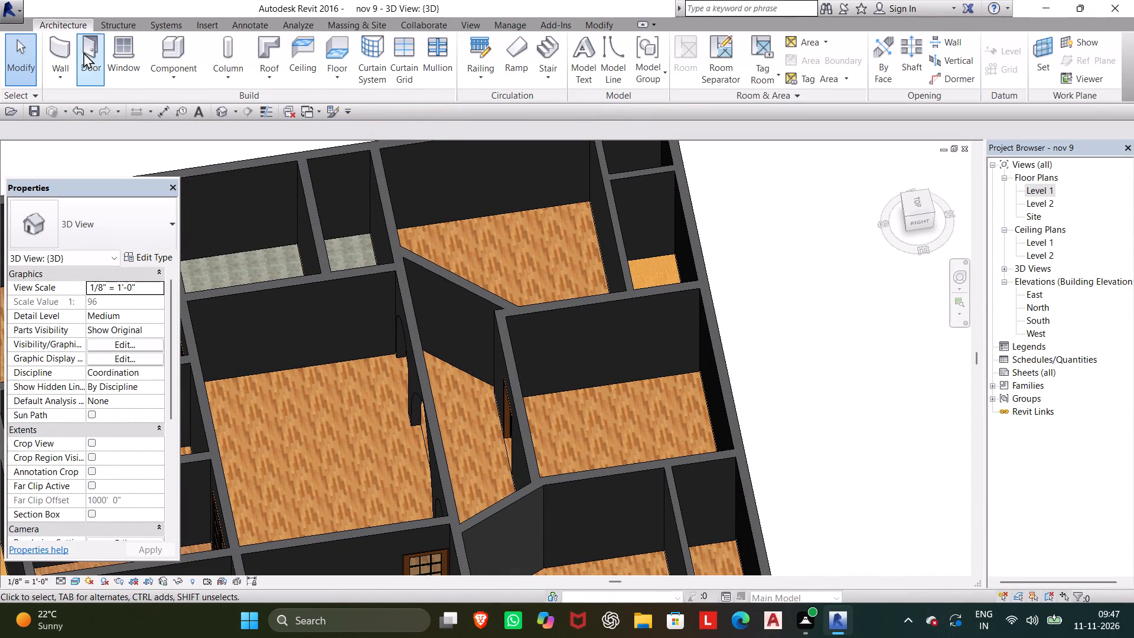
Place a 36" x 84" Door-Interior-Single-Full Glass-Wood door in the west diagonal wall of the hall.
left_click(83, 51)
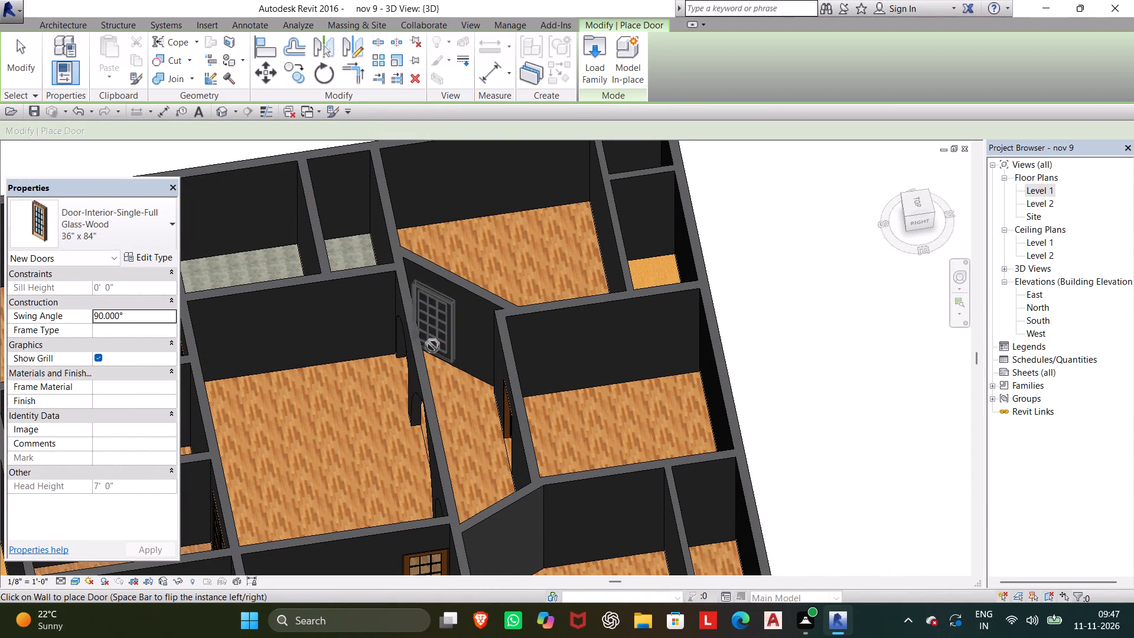
scroll(432, 346, "up", 6)
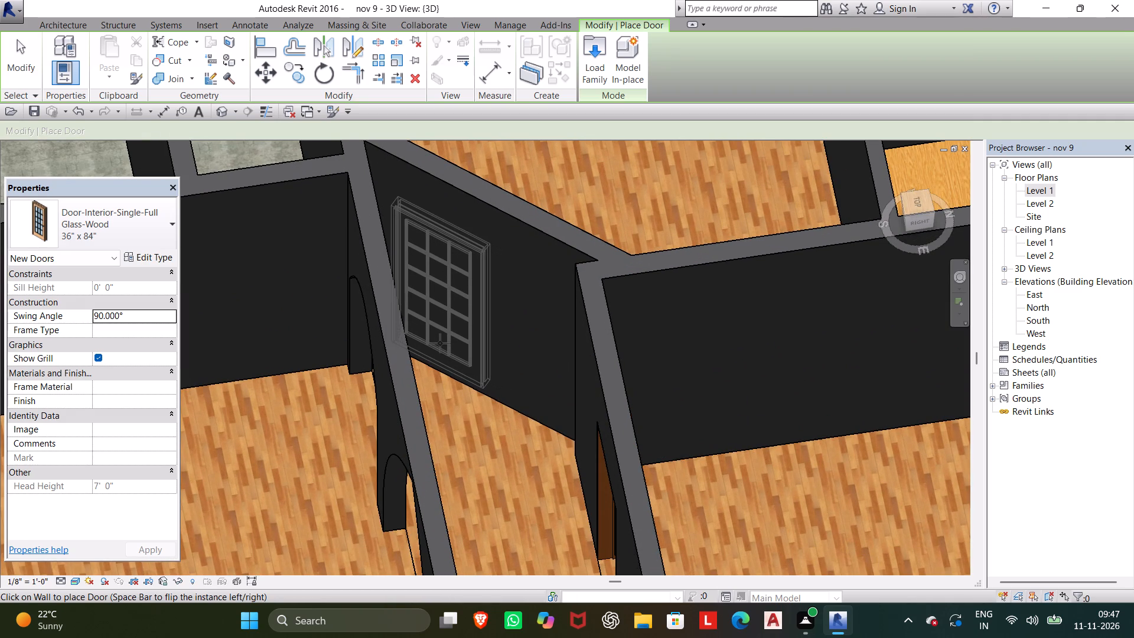
left_click(438, 341)
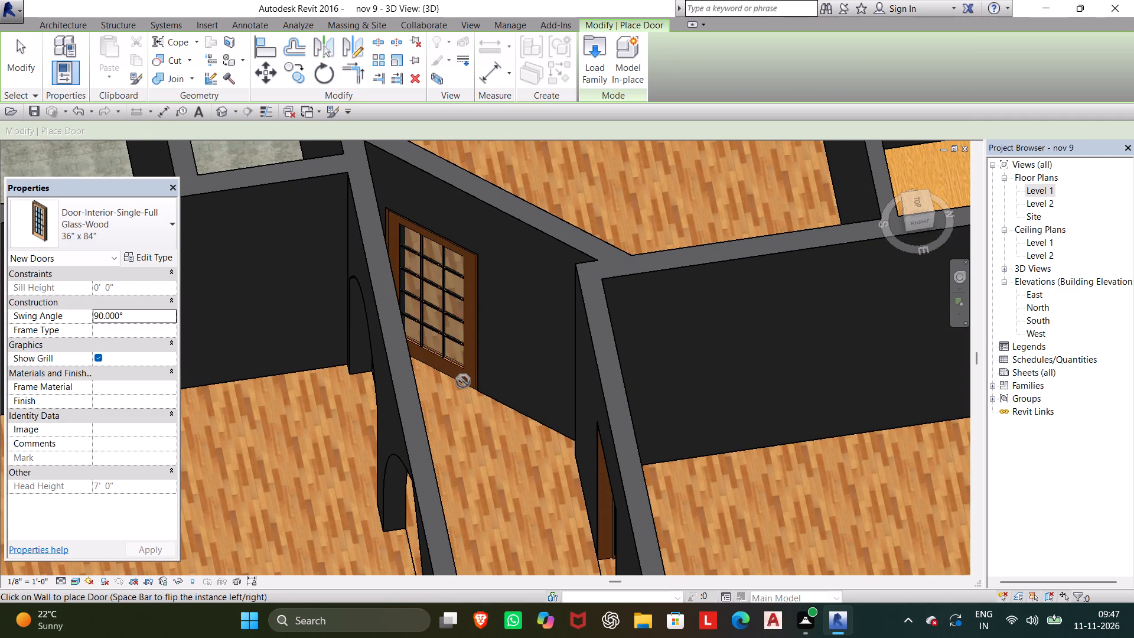
Place another 36" x 84" Door-Interior-Single-Full Glass-Wood door in the east diagonal wall of the hall.
scroll(464, 383, "down", 4)
middle_click_drag(467, 389, 498, 280)
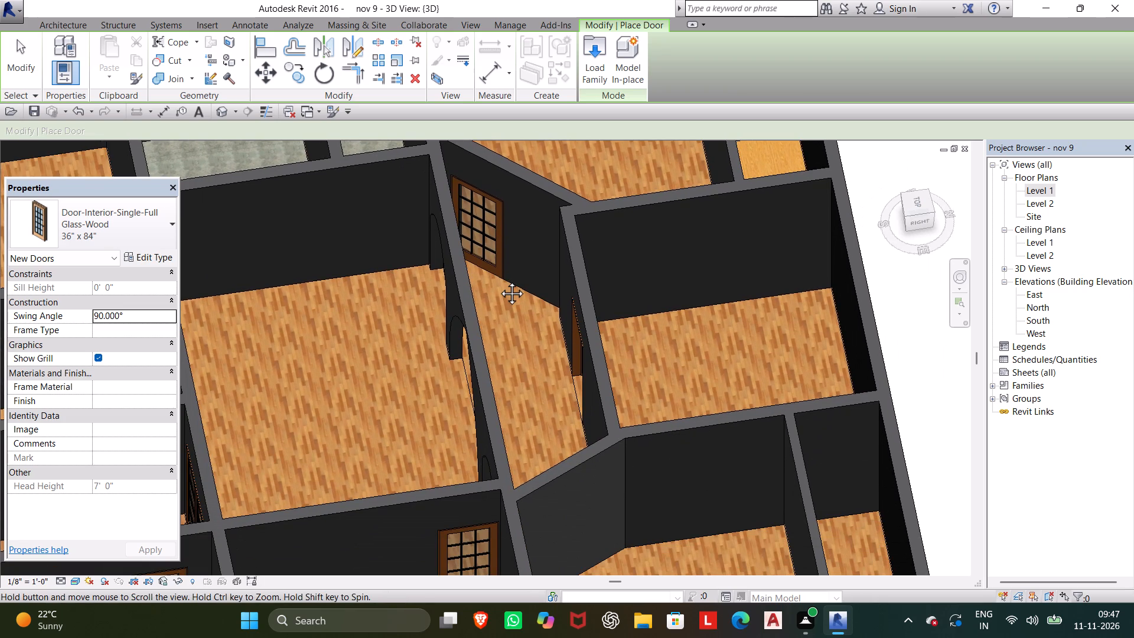
middle_click_drag(498, 280, 819, 291)
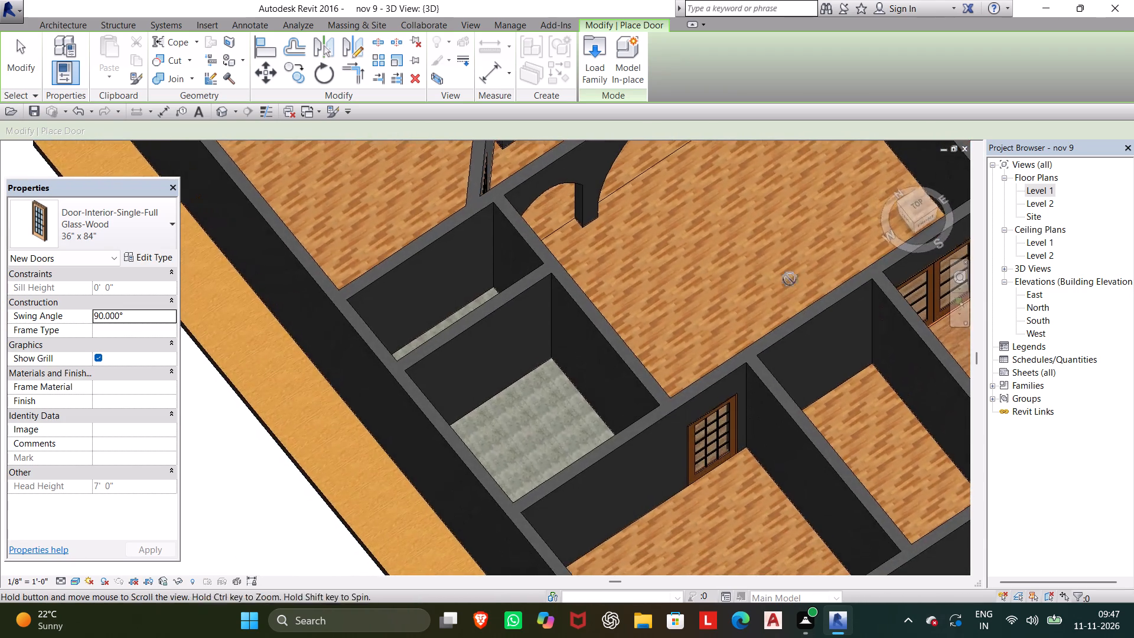
middle_click_drag(719, 266, 799, 344)
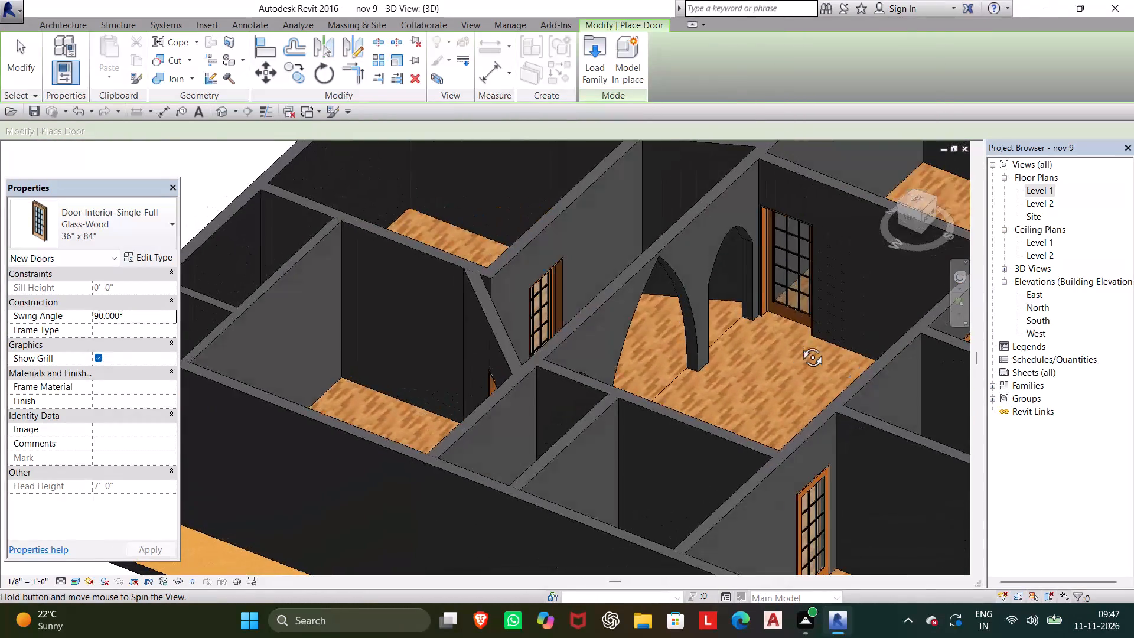
middle_click_drag(799, 344, 803, 341)
middle_click_drag(669, 280, 679, 285, "shift")
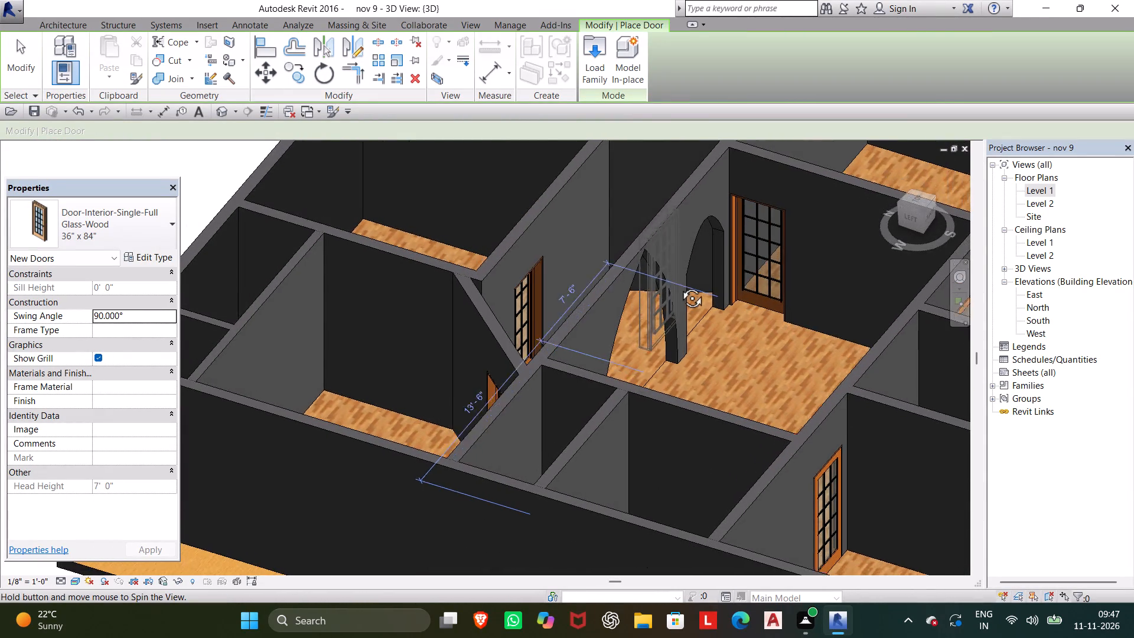
middle_click_drag(679, 285, 721, 256, "shift")
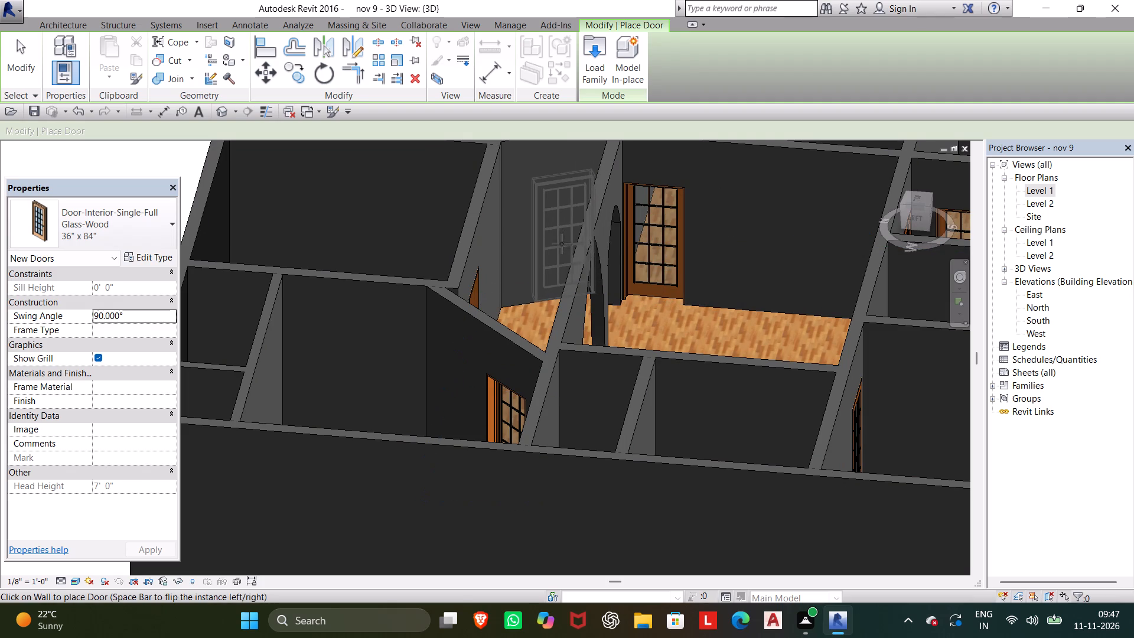
left_click(559, 246)
Load the Combination Rtp with Trim window family from the US Imperial Windows library for window placement.
scroll(550, 252, "down", 3)
middle_click_drag(552, 254, 545, 300)
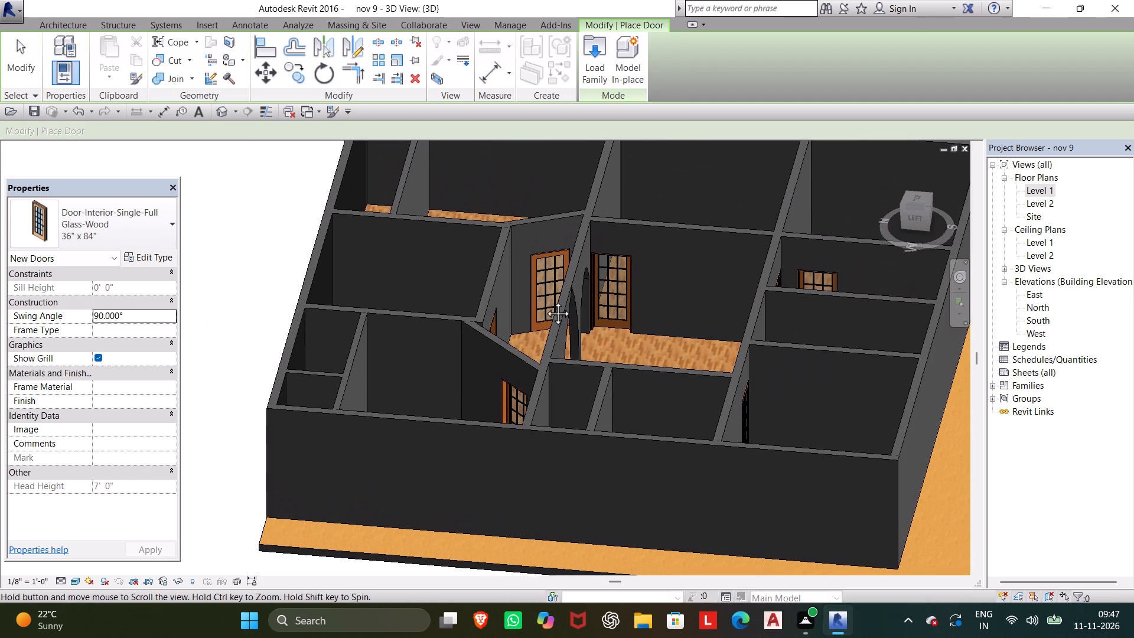
middle_click_drag(545, 300, 470, 317)
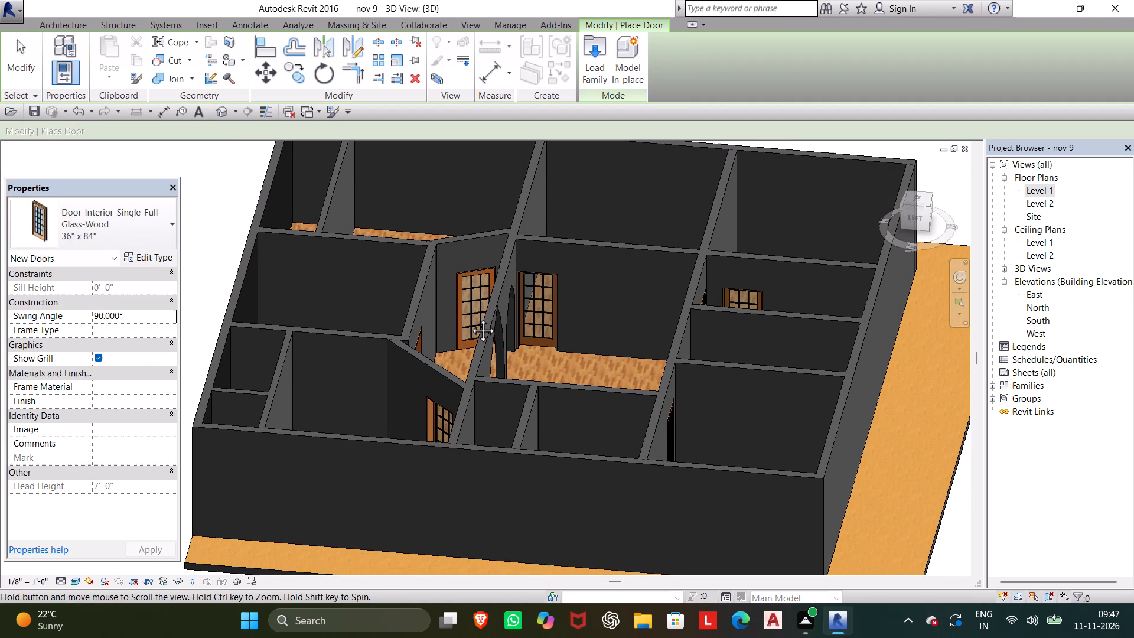
middle_click_drag(470, 317, 365, 384)
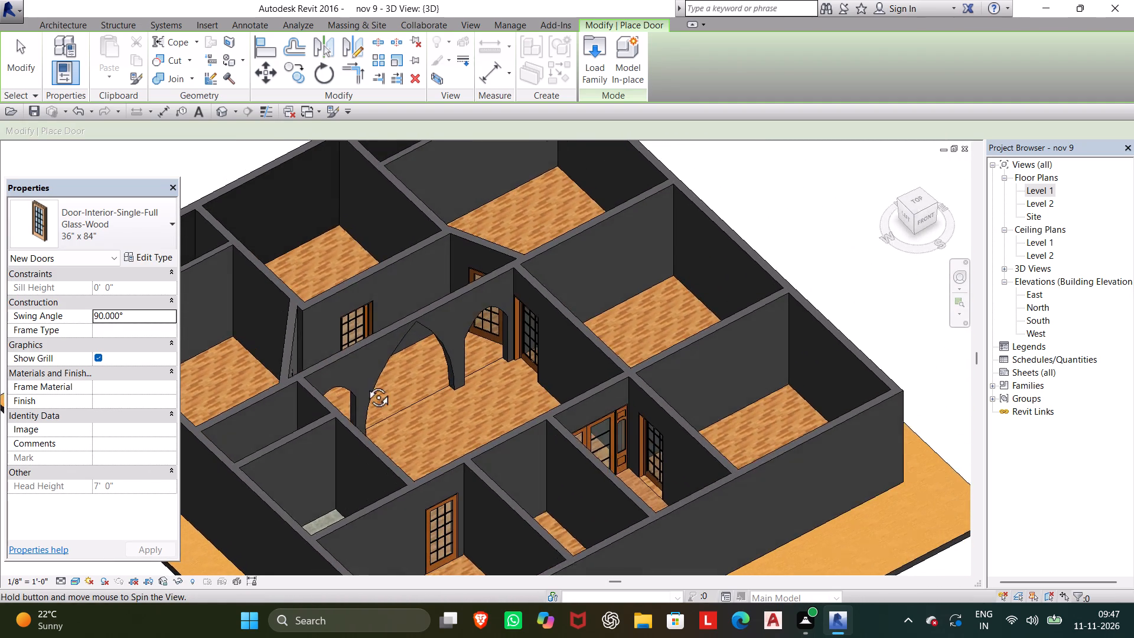
middle_click_drag(365, 384, 373, 383)
left_click(66, 22)
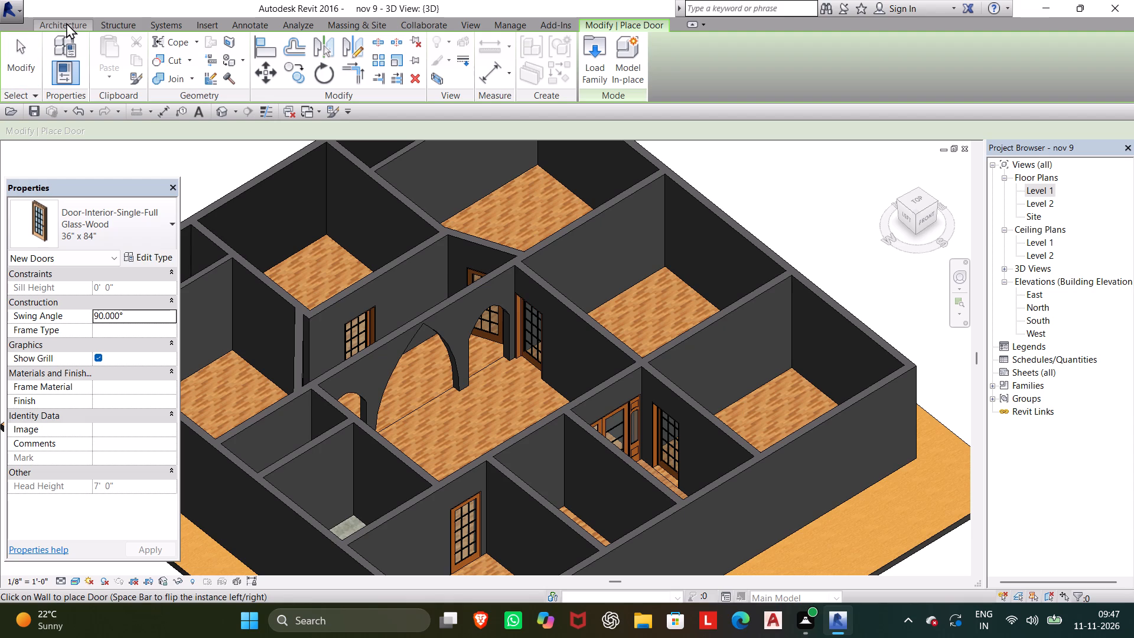
left_click(123, 45)
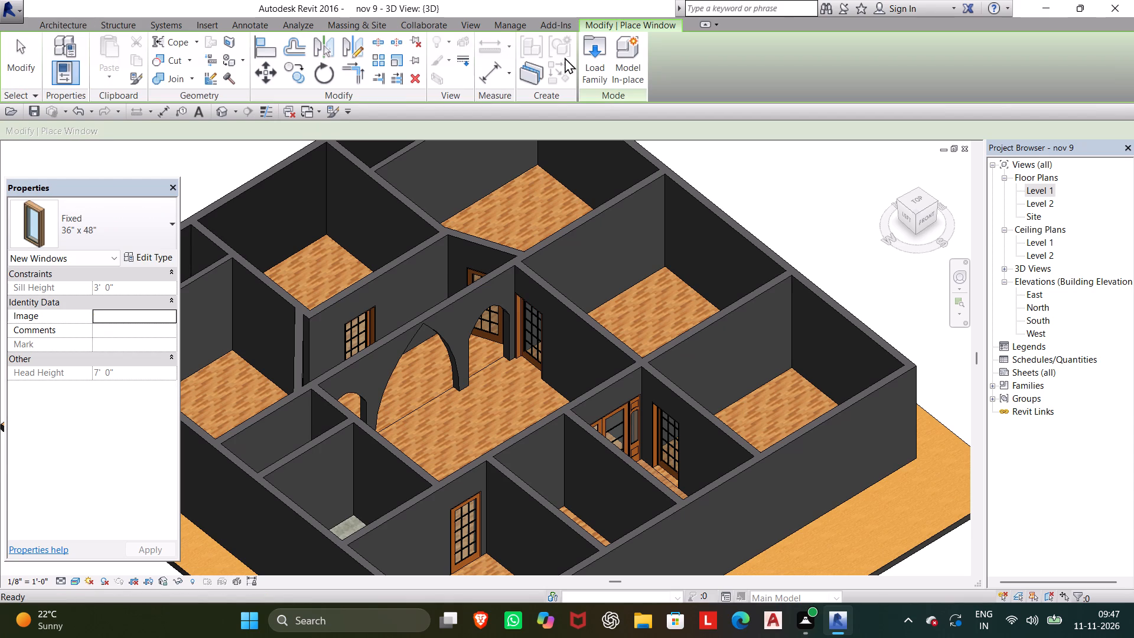
left_click(598, 64)
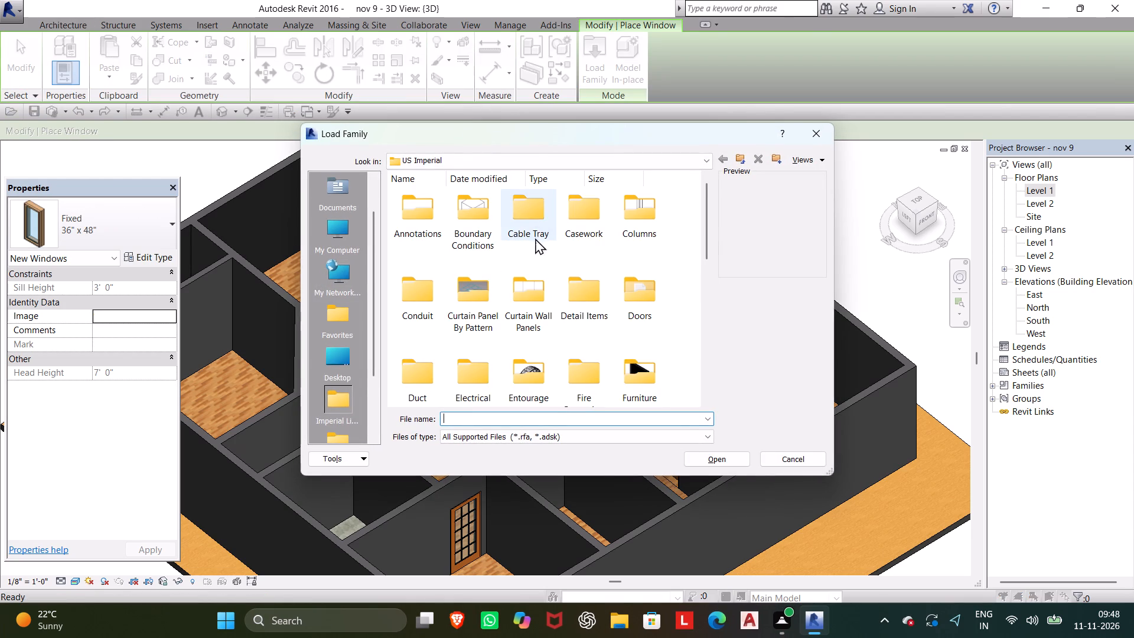
scroll(638, 359, "down", 6)
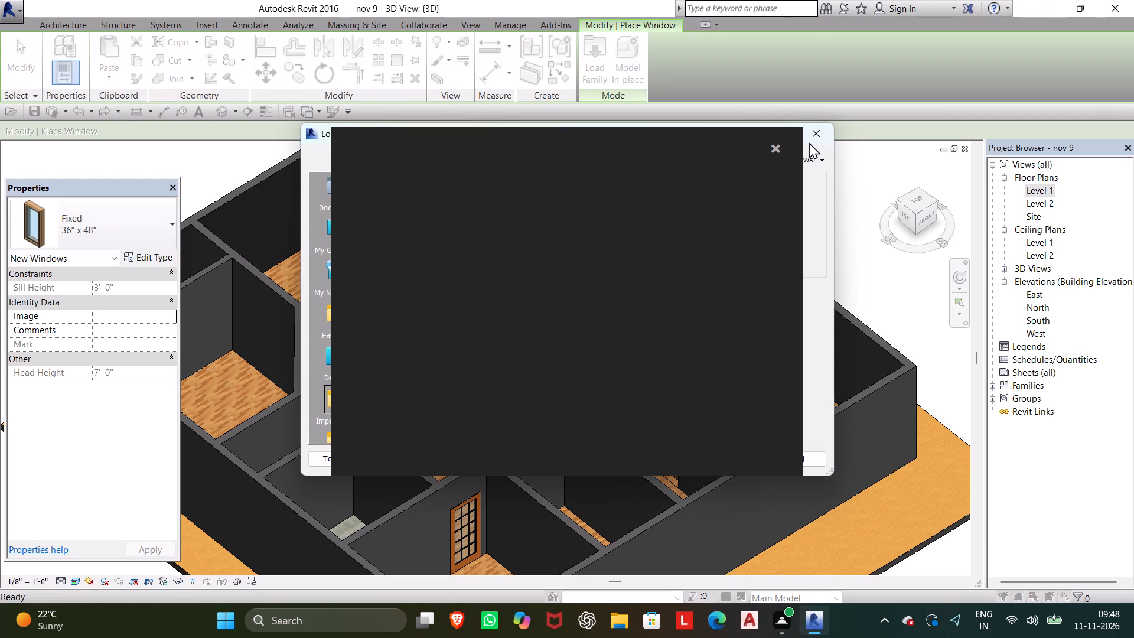
left_click(773, 151)
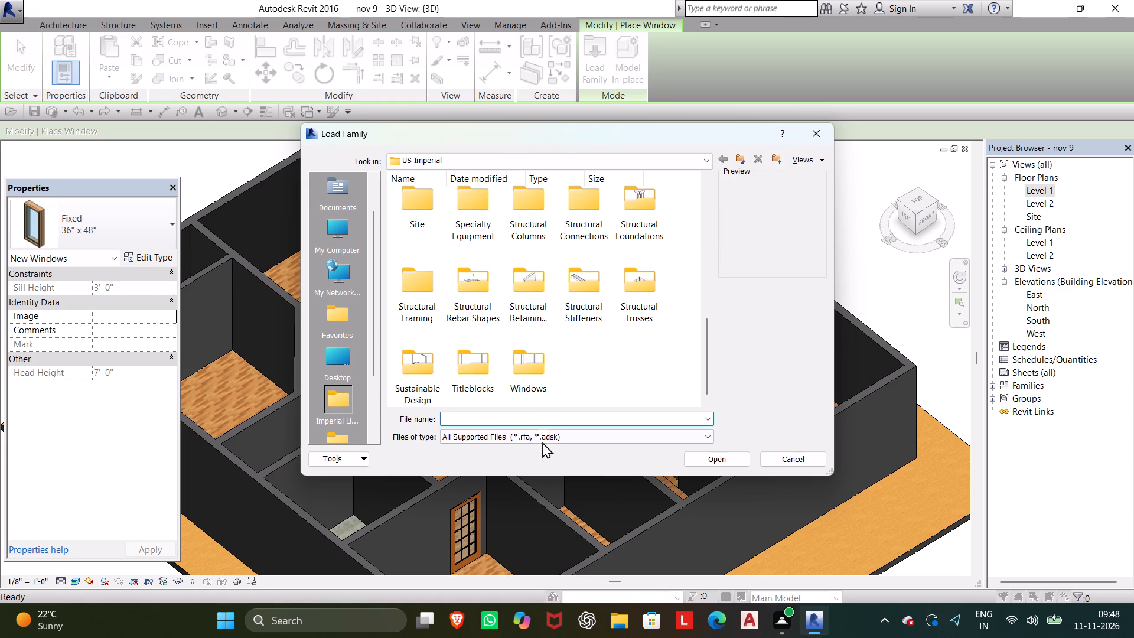
left_click(534, 385)
left_click(732, 464)
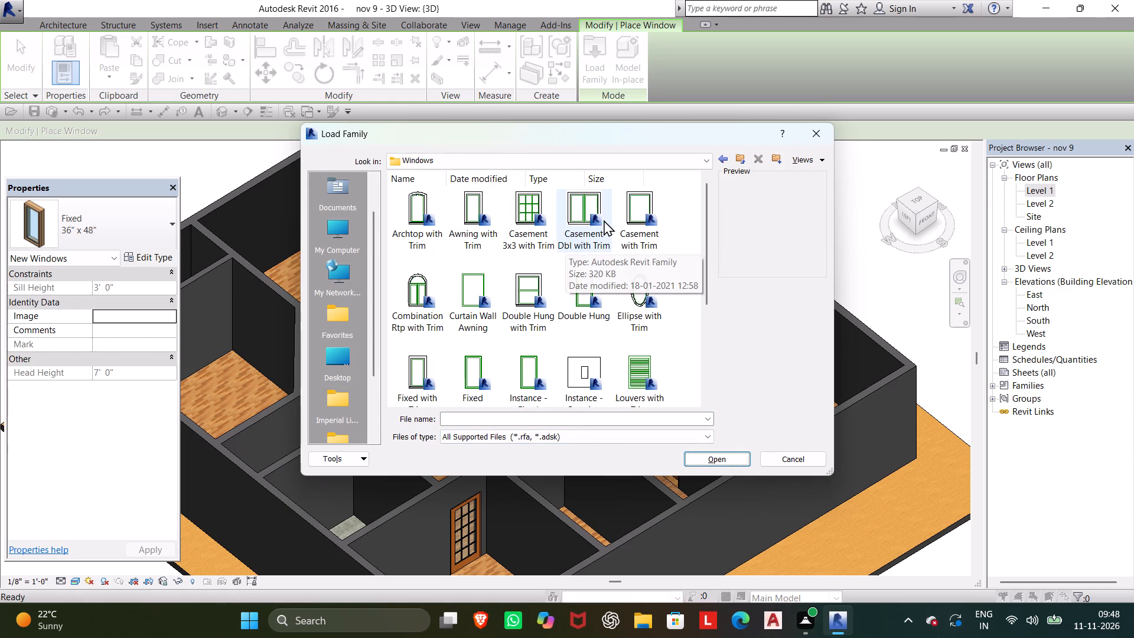
left_click(418, 298)
left_click(704, 462)
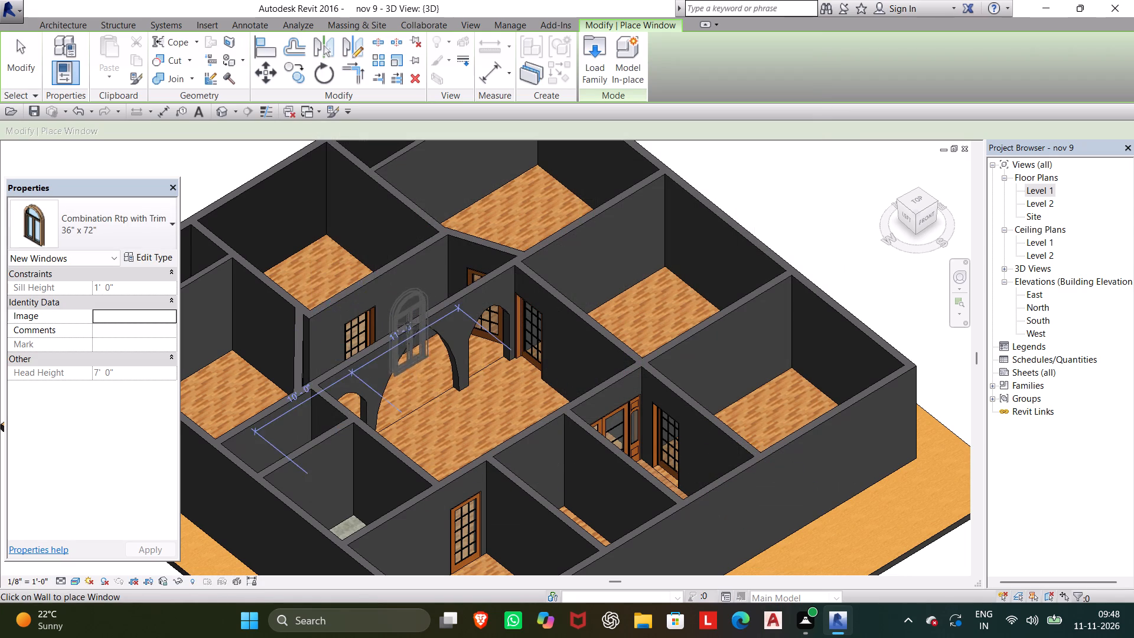
Place a 36" x 72" Combination Rtp with Trim window in the hall's north wall, east of the glass door.
middle_click_drag(400, 319, 392, 411, "shift")
scroll(397, 393, "down", 1, "shift")
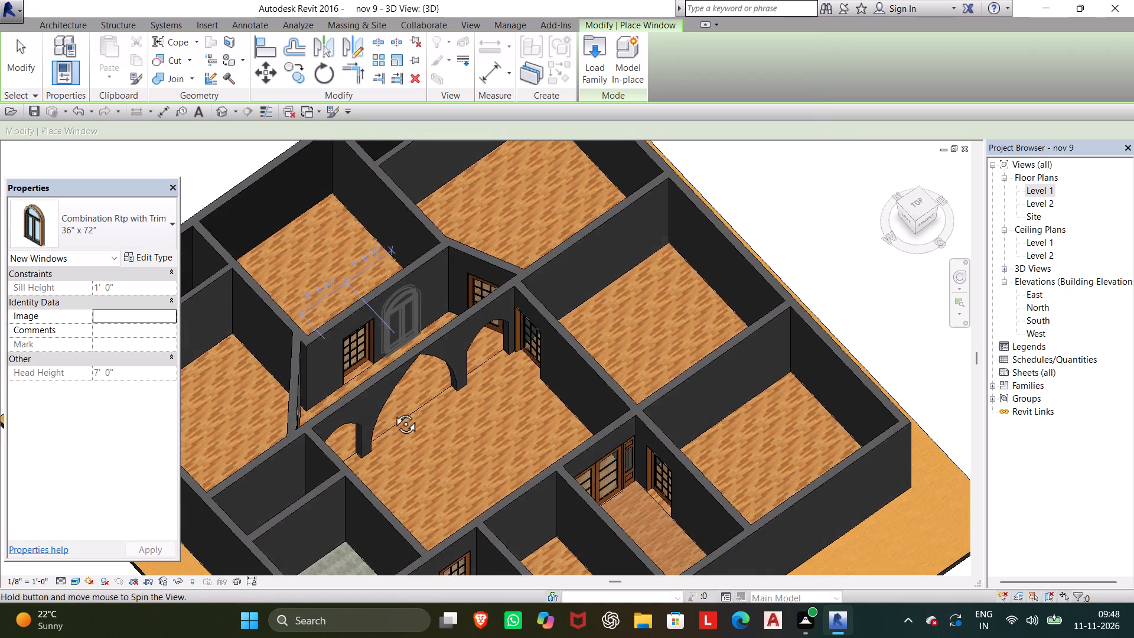
middle_click_drag(392, 411, 390, 415, "shift")
scroll(396, 343, "up", 12)
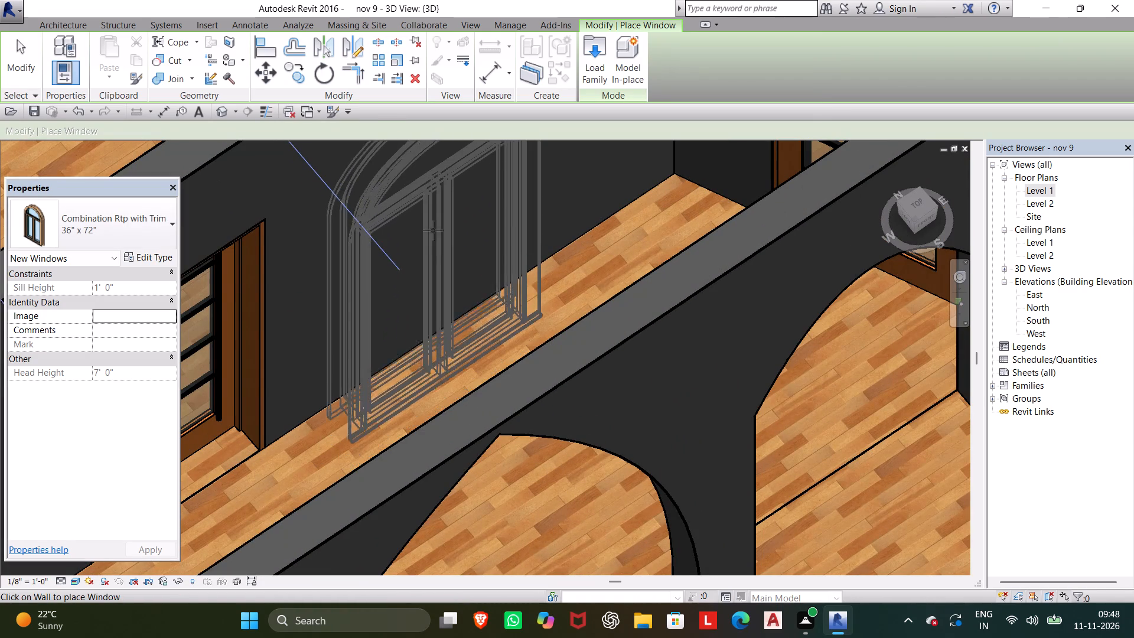
left_click(440, 207)
Examine the placed arched-top window and the surrounding doors through the hall's arches in the 3D view.
scroll(442, 217, "down", 6)
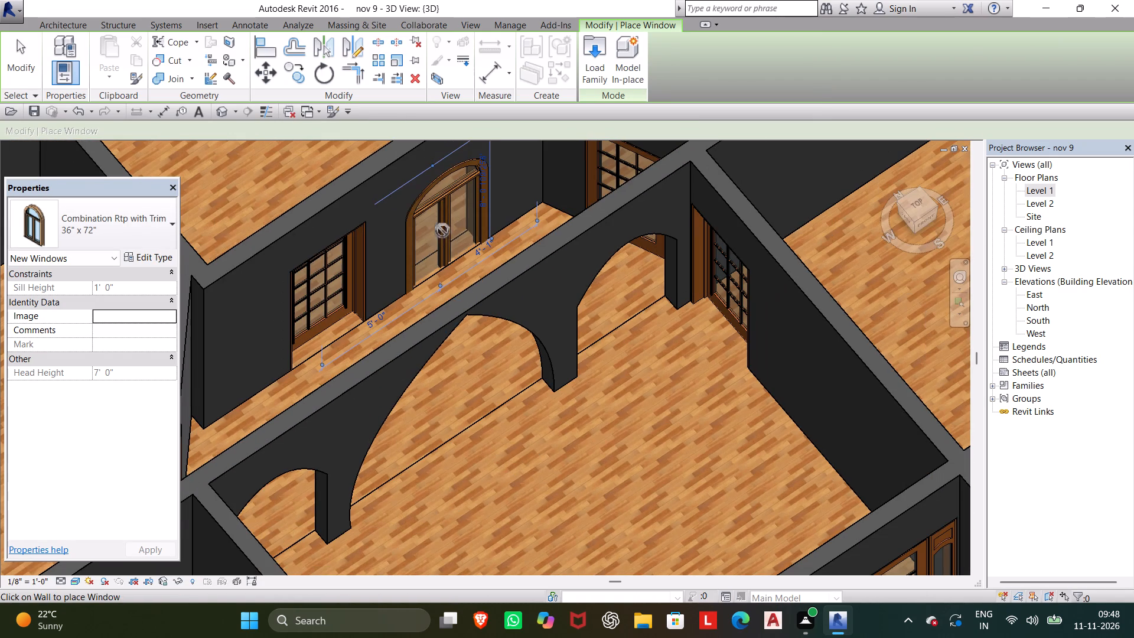
scroll(444, 259, "down", 1)
middle_click_drag(444, 259, 394, 264, "shift")
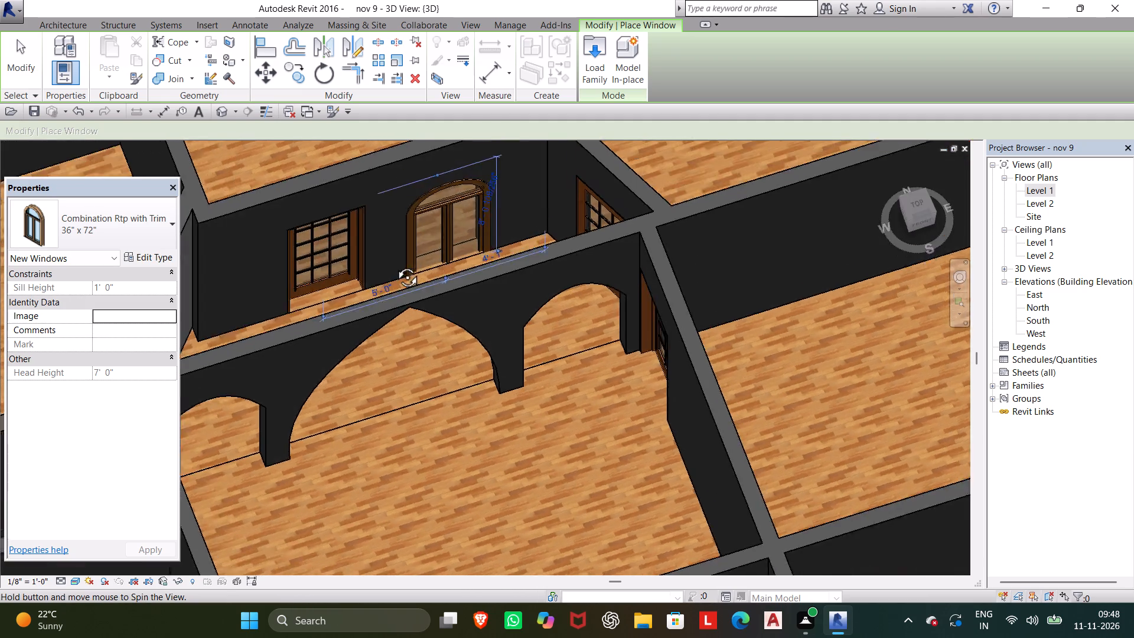
middle_click_drag(394, 264, 341, 35, "shift")
middle_click_drag(357, 191, 371, 193, "shift")
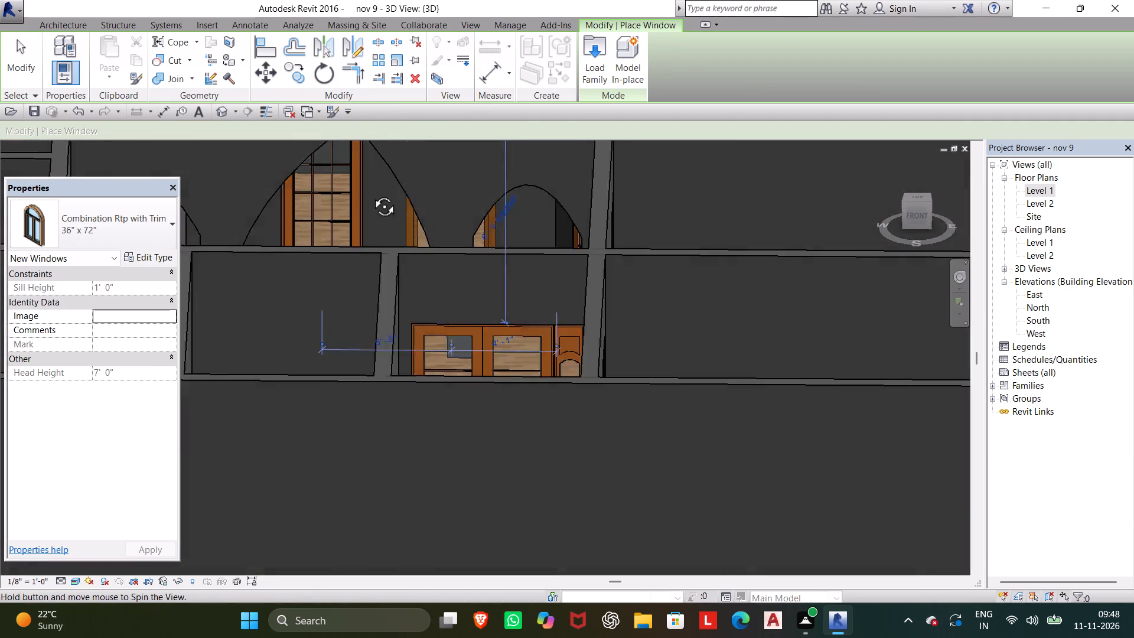
middle_click_drag(371, 193, 440, 215, "shift")
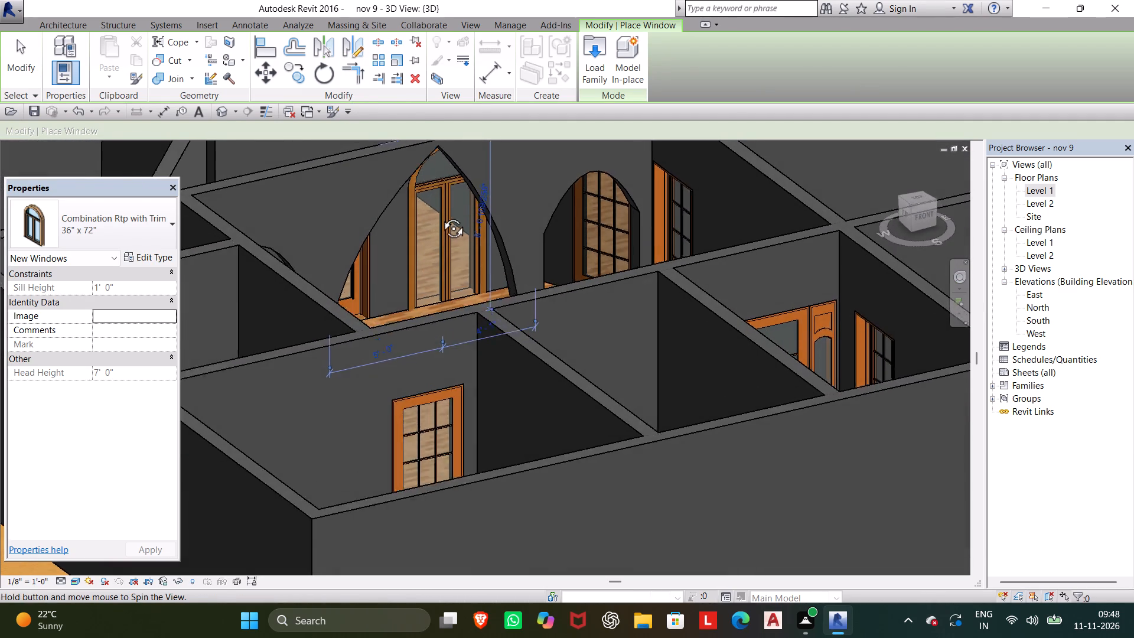
middle_click_drag(440, 215, 439, 233, "shift")
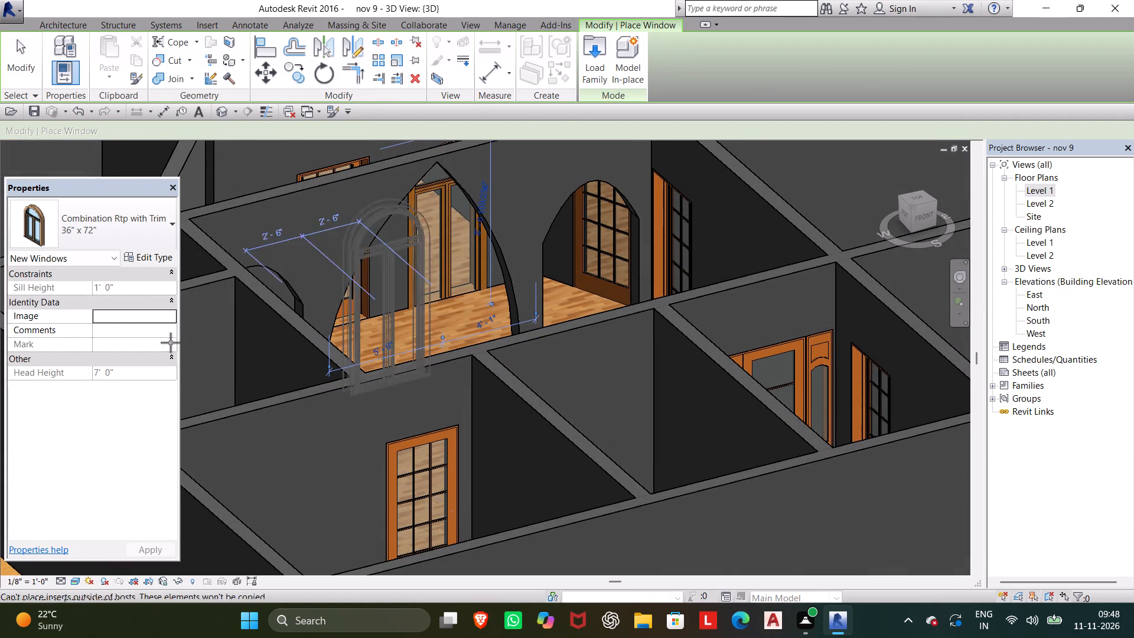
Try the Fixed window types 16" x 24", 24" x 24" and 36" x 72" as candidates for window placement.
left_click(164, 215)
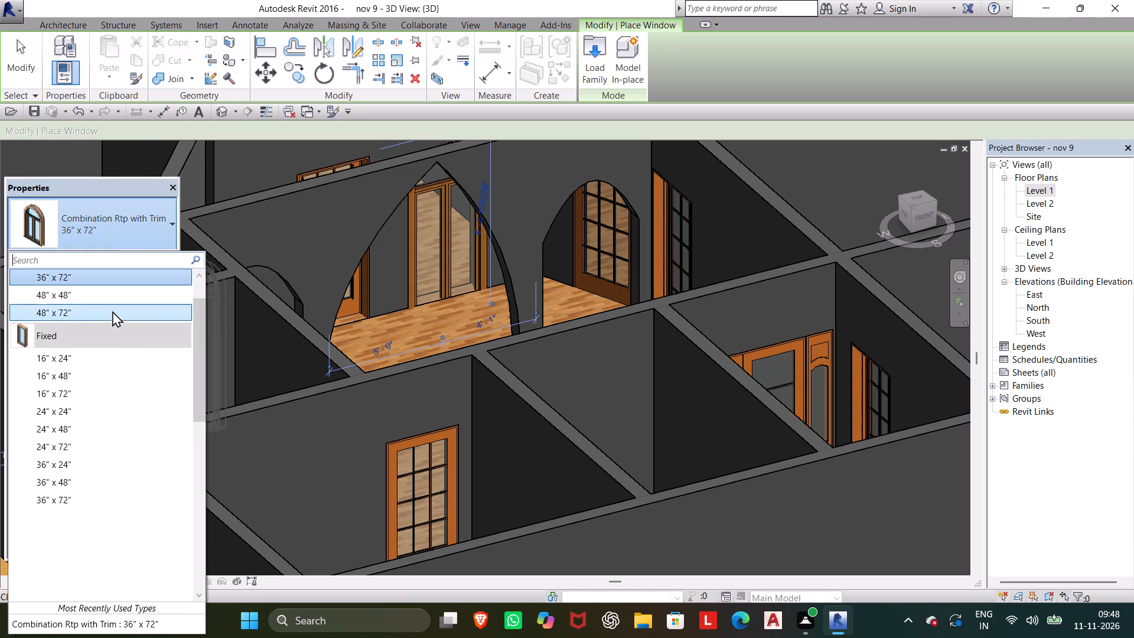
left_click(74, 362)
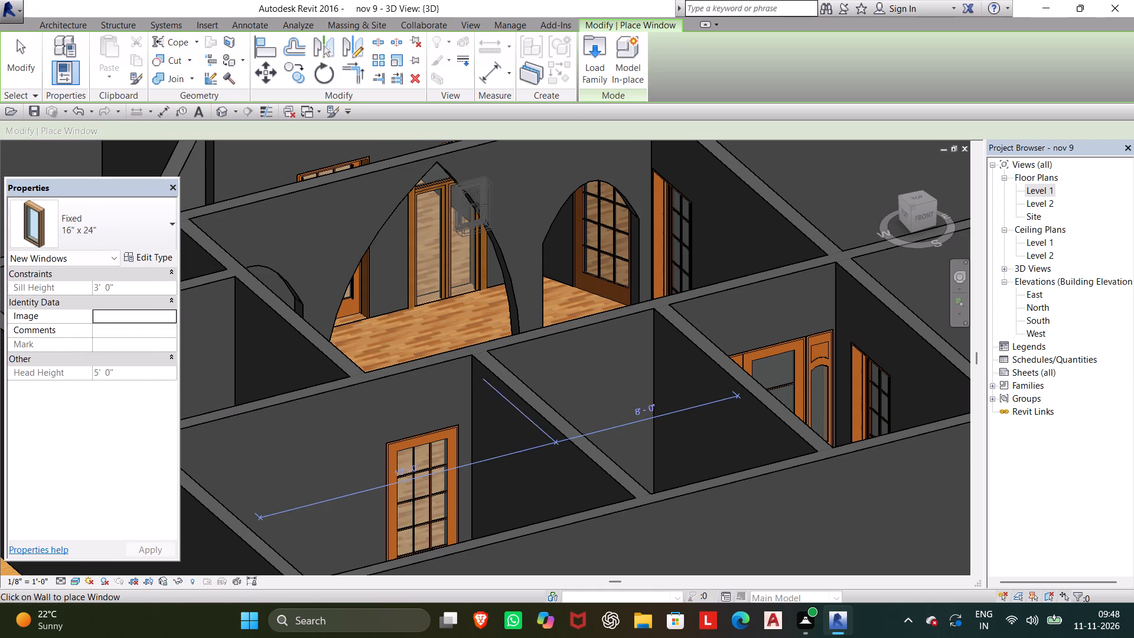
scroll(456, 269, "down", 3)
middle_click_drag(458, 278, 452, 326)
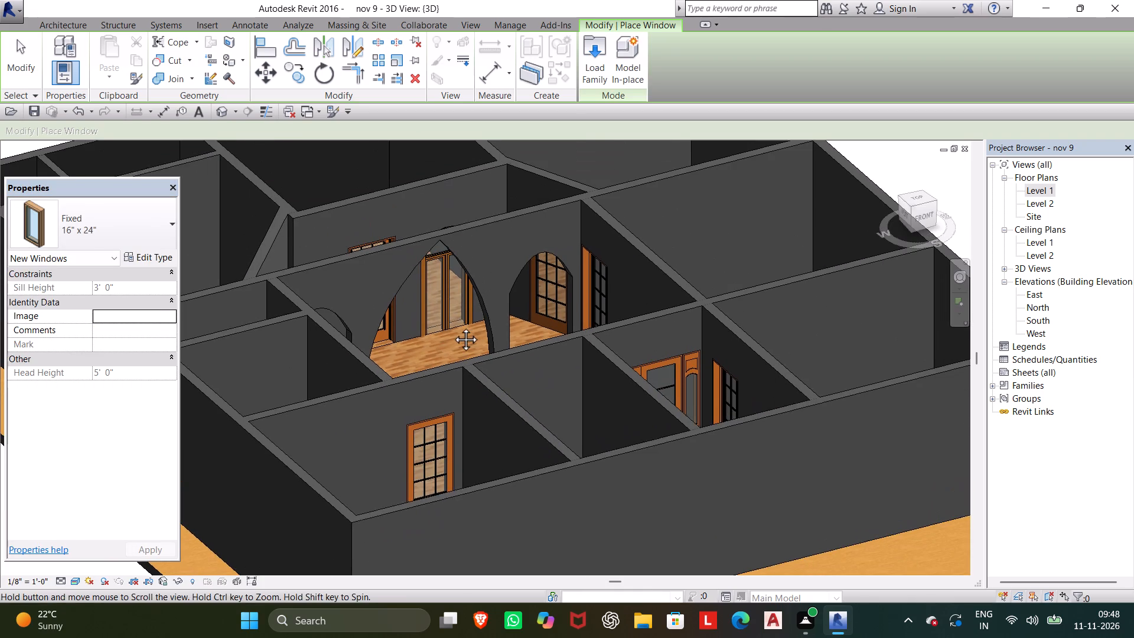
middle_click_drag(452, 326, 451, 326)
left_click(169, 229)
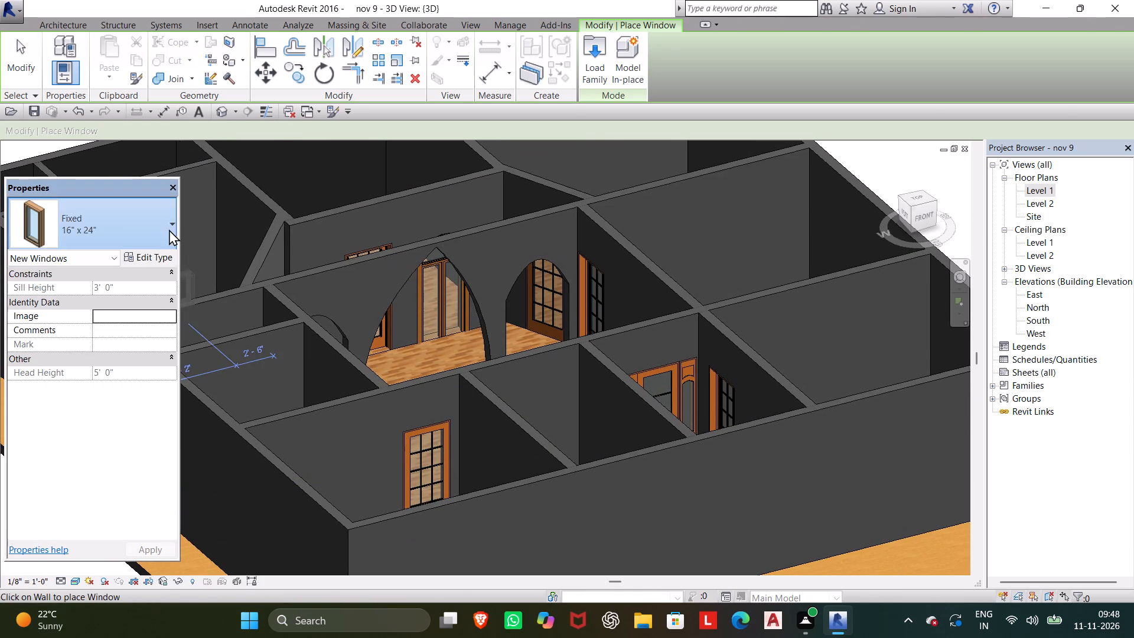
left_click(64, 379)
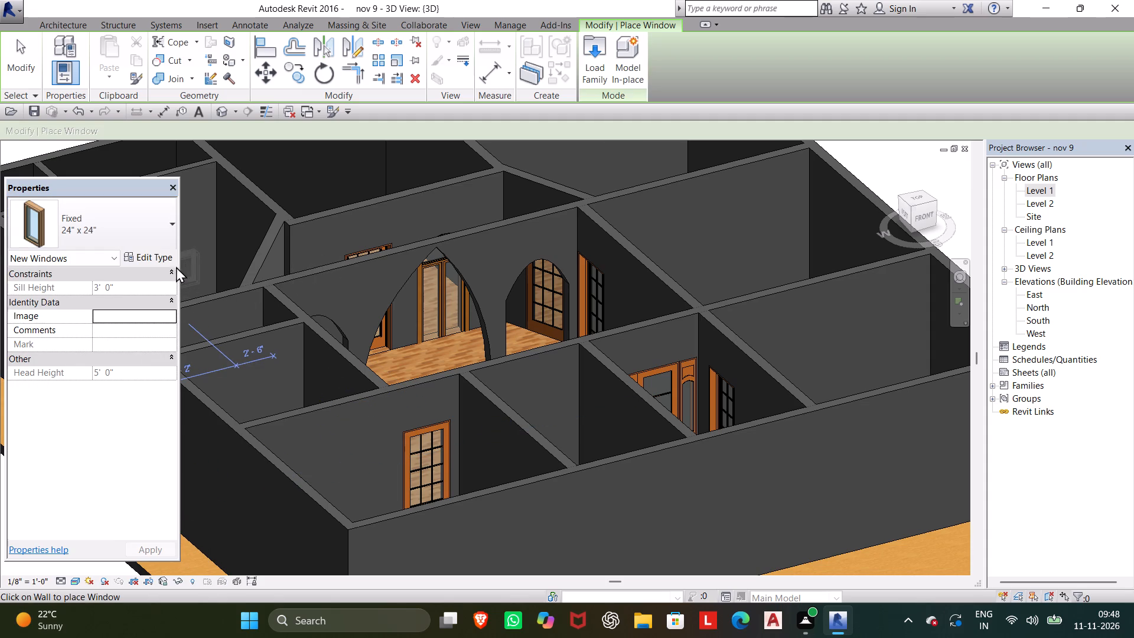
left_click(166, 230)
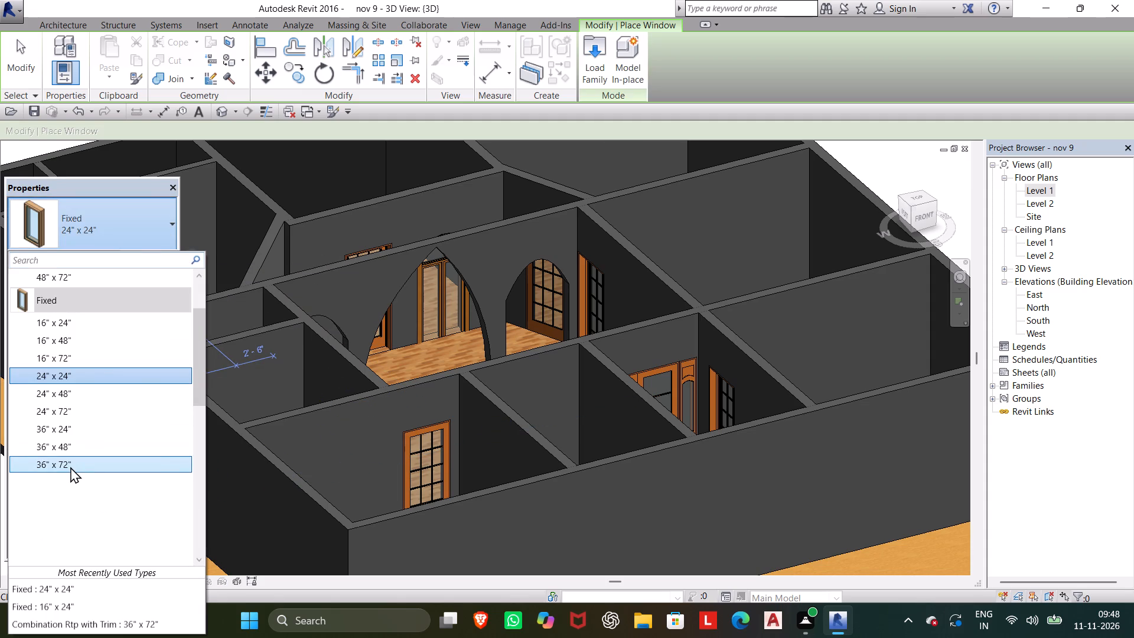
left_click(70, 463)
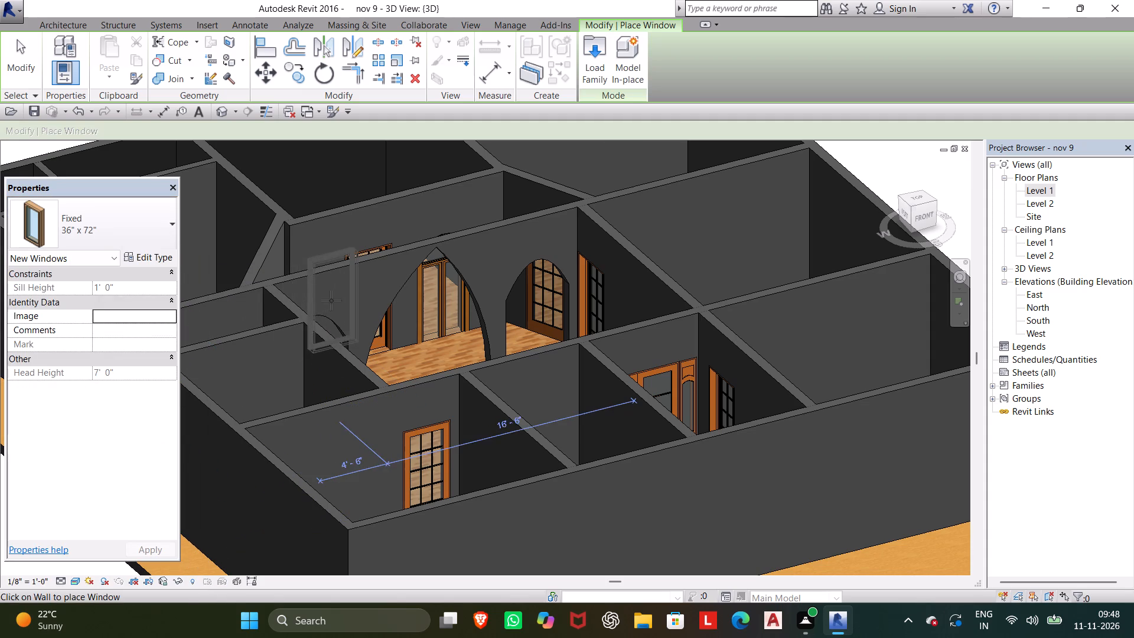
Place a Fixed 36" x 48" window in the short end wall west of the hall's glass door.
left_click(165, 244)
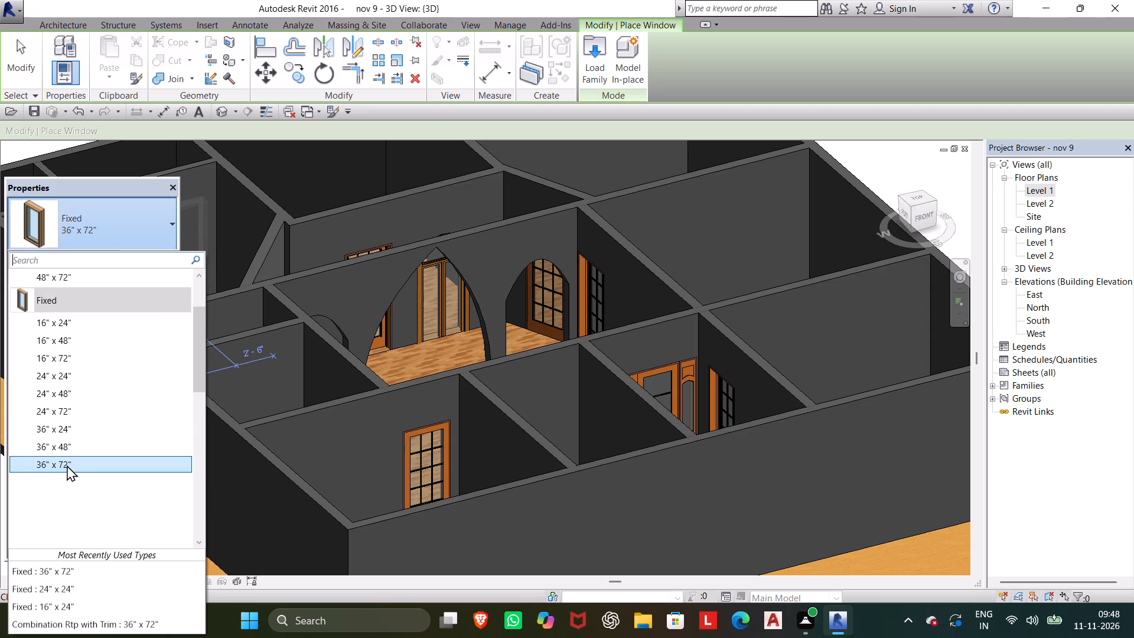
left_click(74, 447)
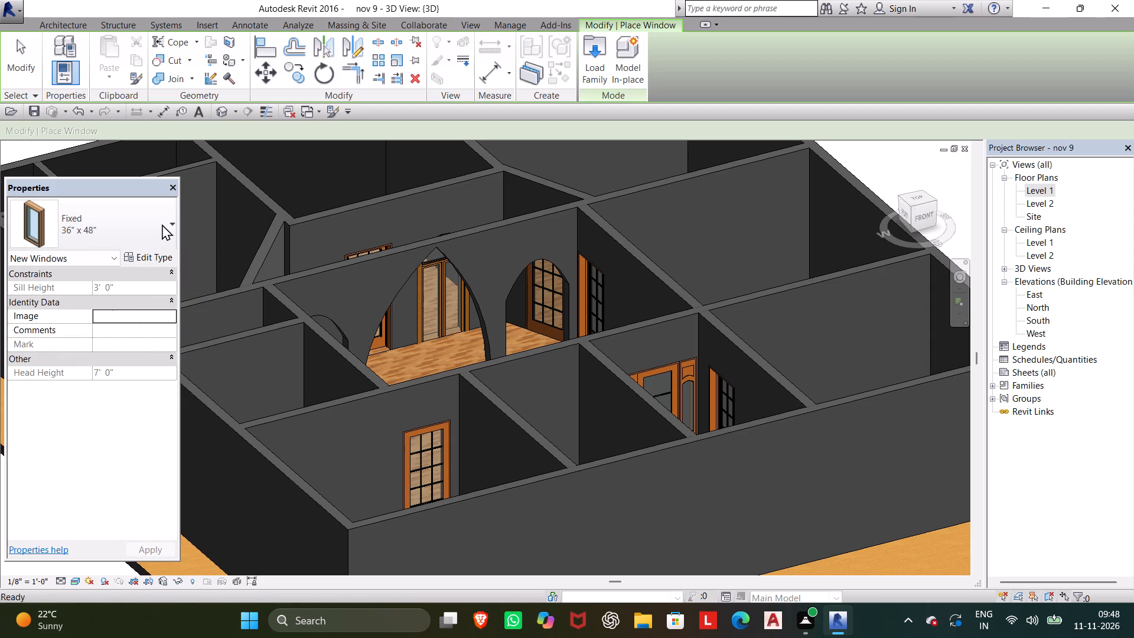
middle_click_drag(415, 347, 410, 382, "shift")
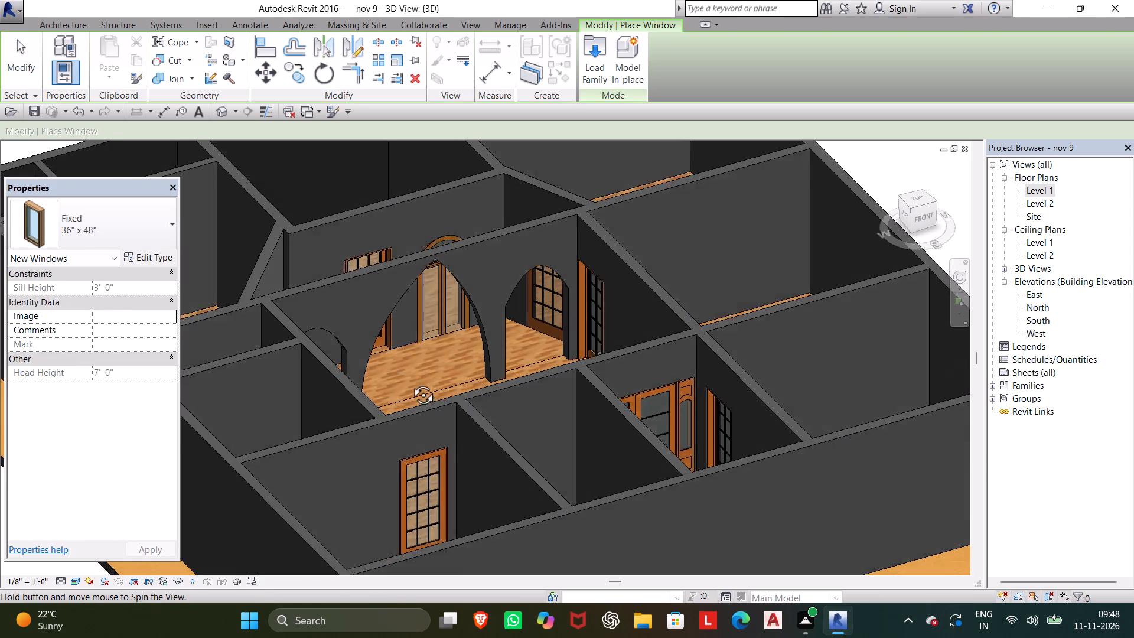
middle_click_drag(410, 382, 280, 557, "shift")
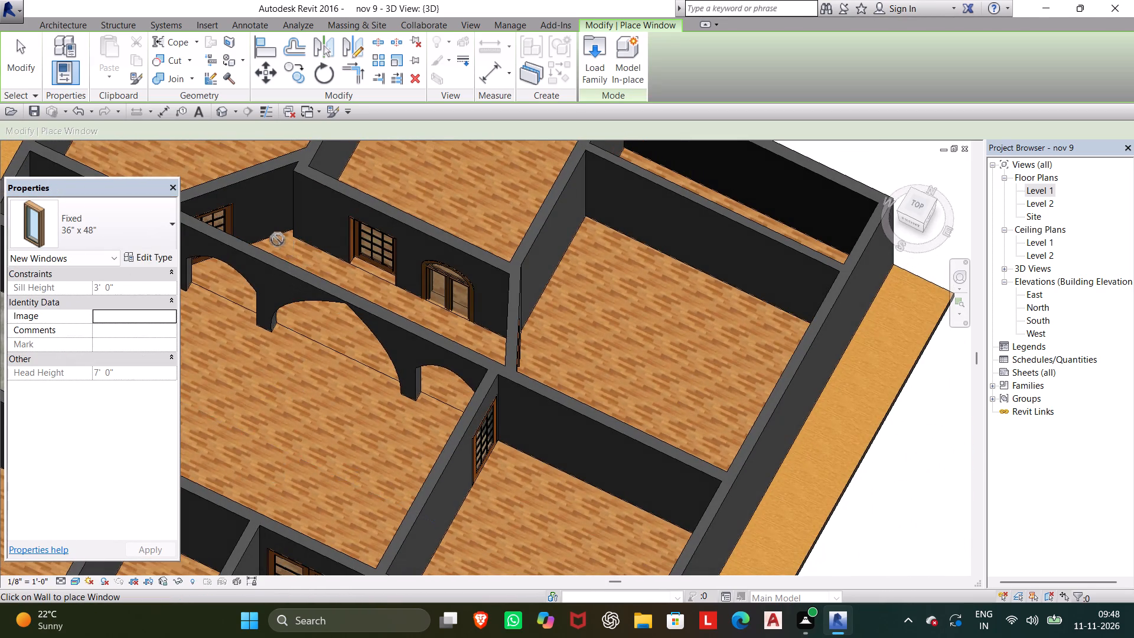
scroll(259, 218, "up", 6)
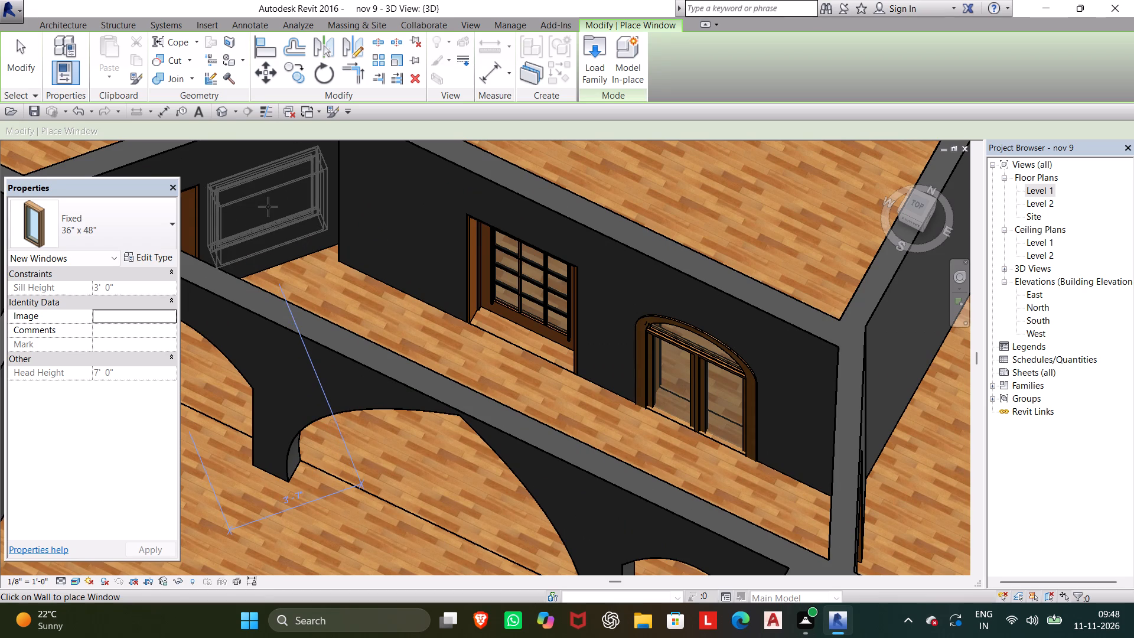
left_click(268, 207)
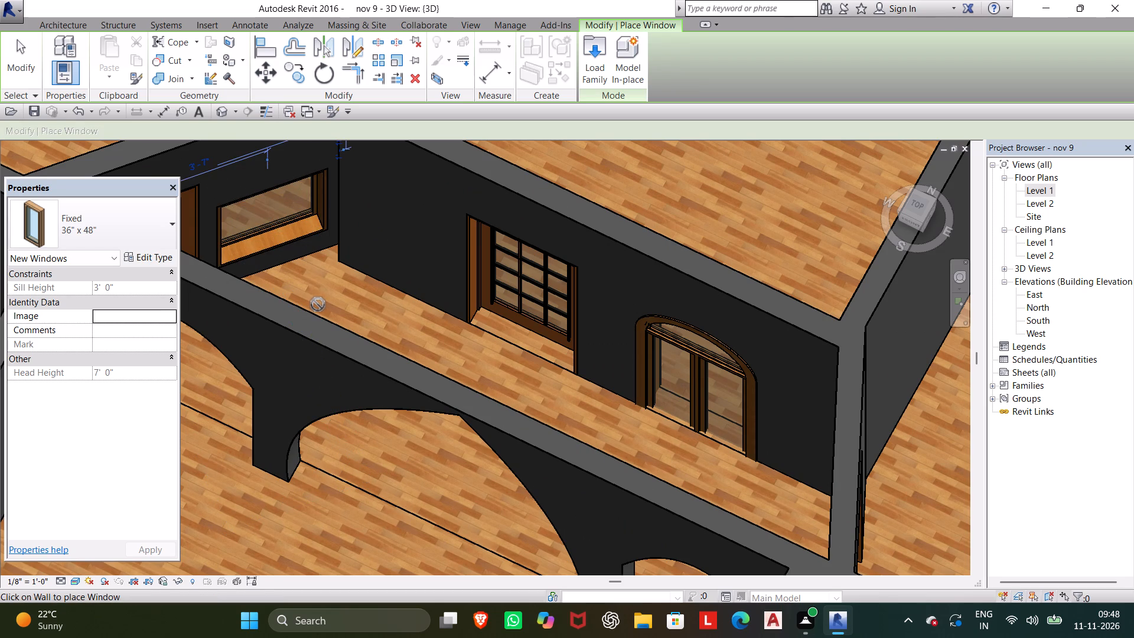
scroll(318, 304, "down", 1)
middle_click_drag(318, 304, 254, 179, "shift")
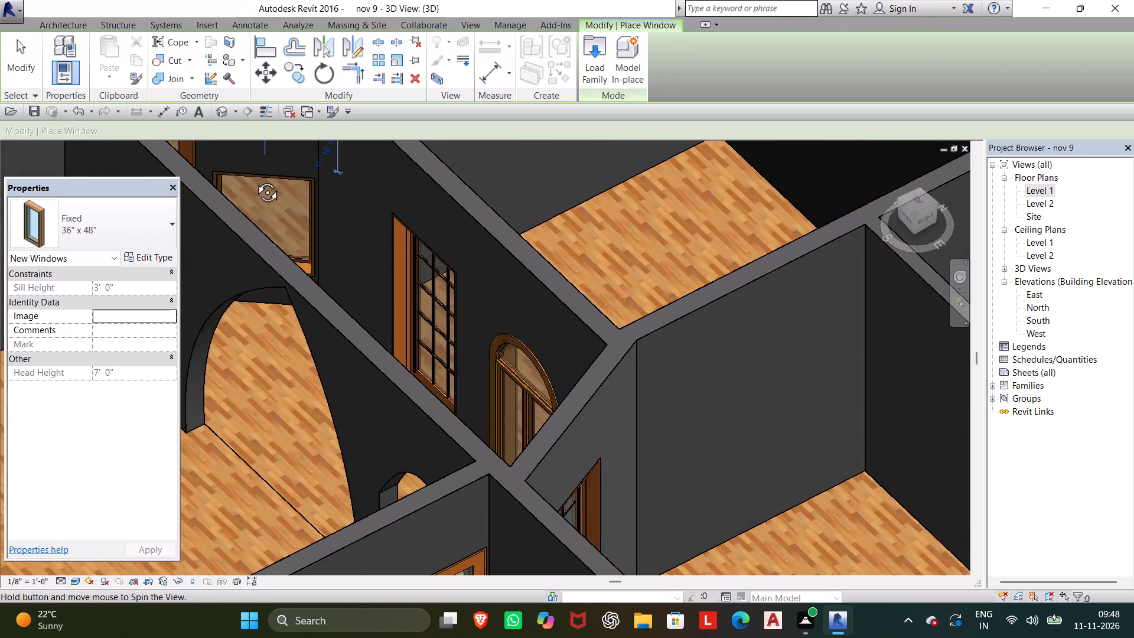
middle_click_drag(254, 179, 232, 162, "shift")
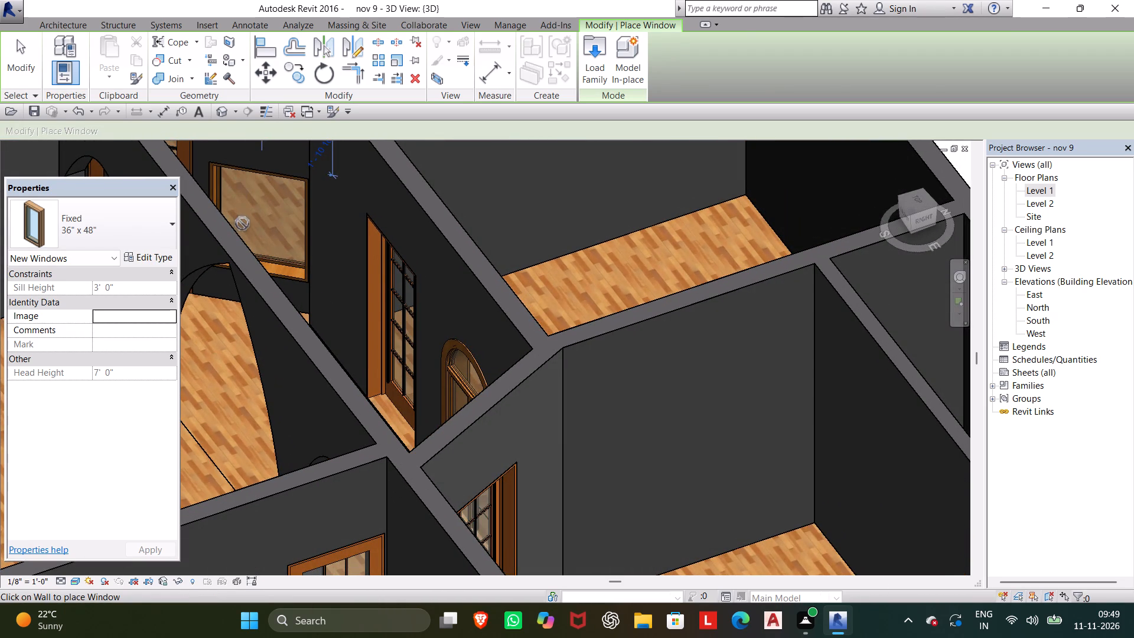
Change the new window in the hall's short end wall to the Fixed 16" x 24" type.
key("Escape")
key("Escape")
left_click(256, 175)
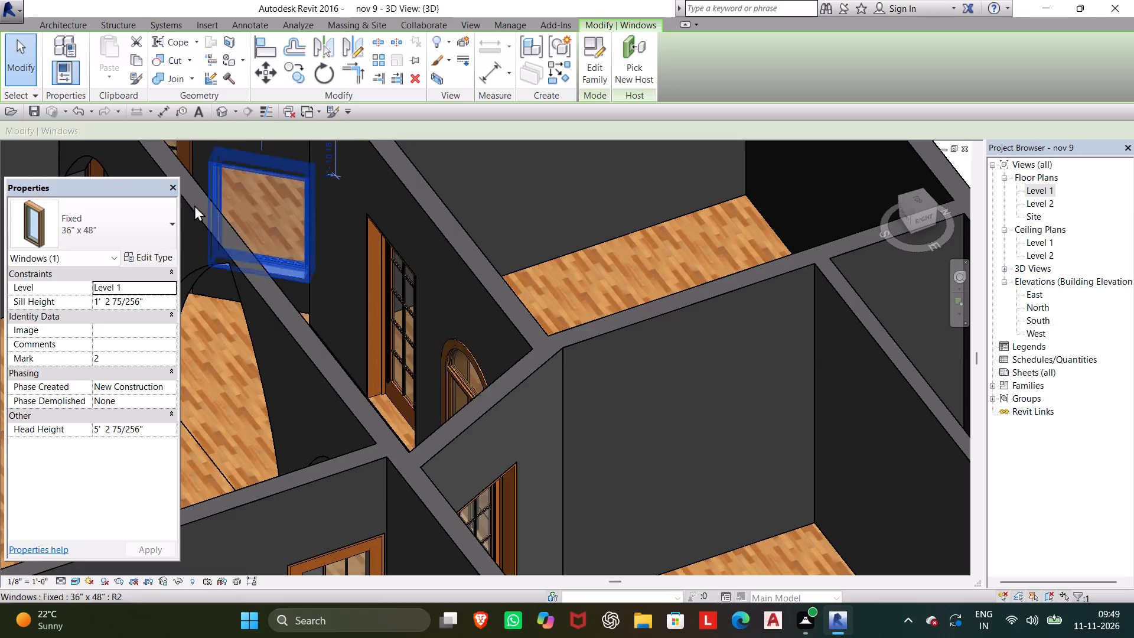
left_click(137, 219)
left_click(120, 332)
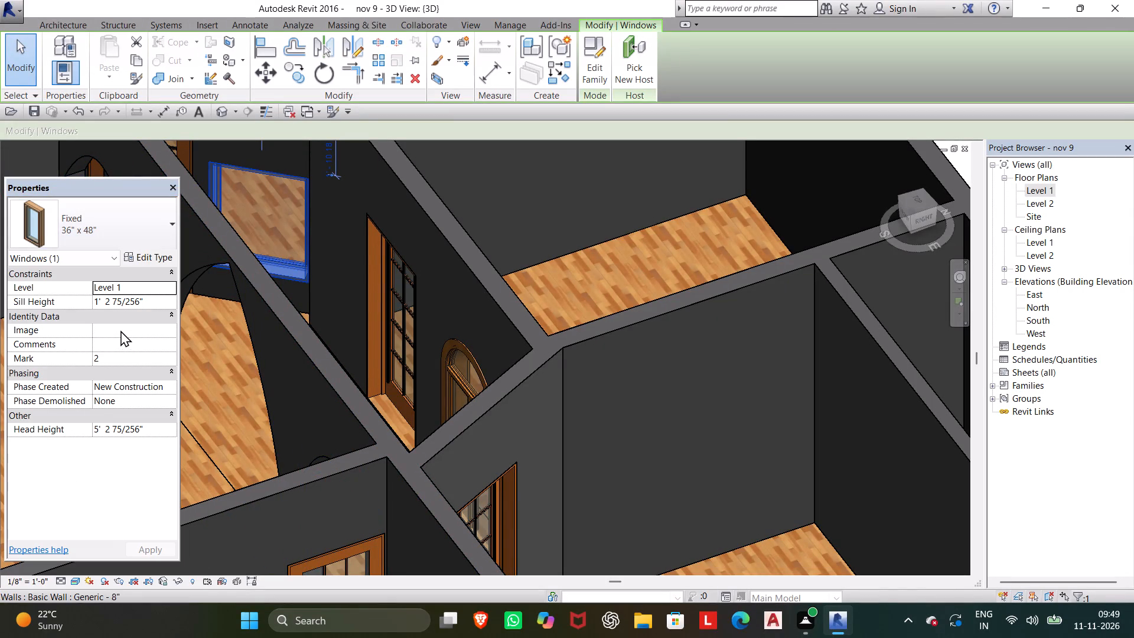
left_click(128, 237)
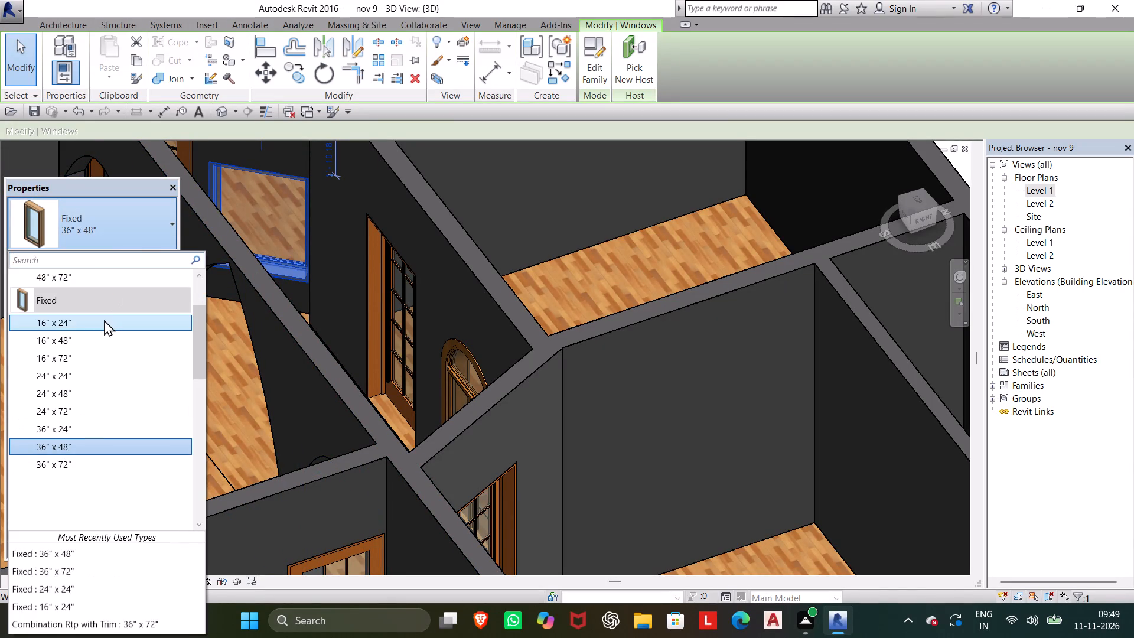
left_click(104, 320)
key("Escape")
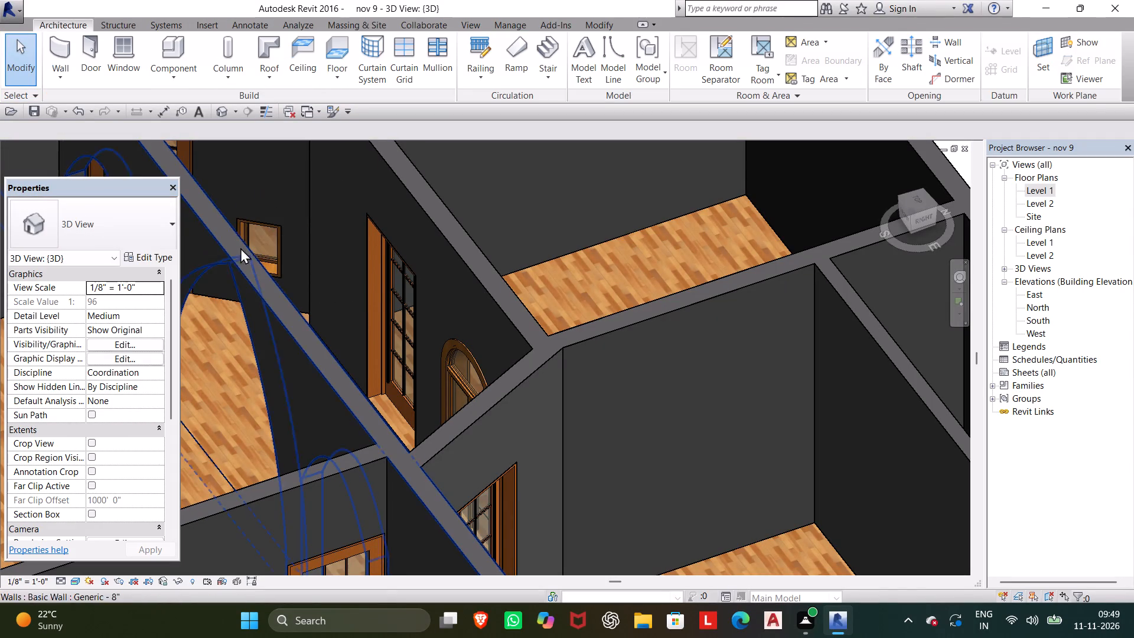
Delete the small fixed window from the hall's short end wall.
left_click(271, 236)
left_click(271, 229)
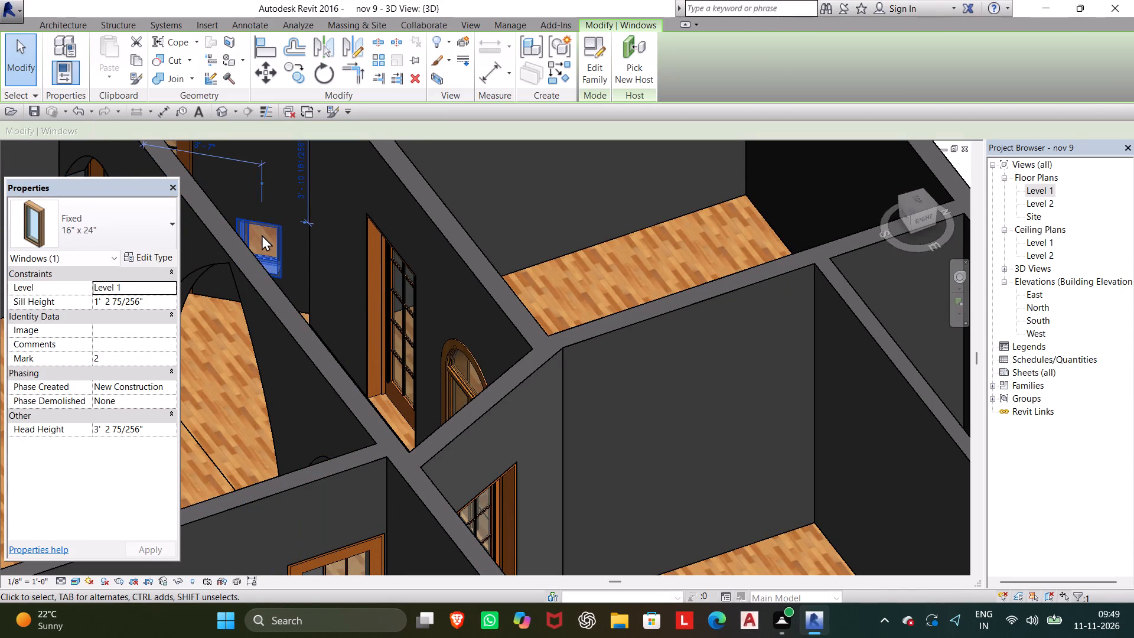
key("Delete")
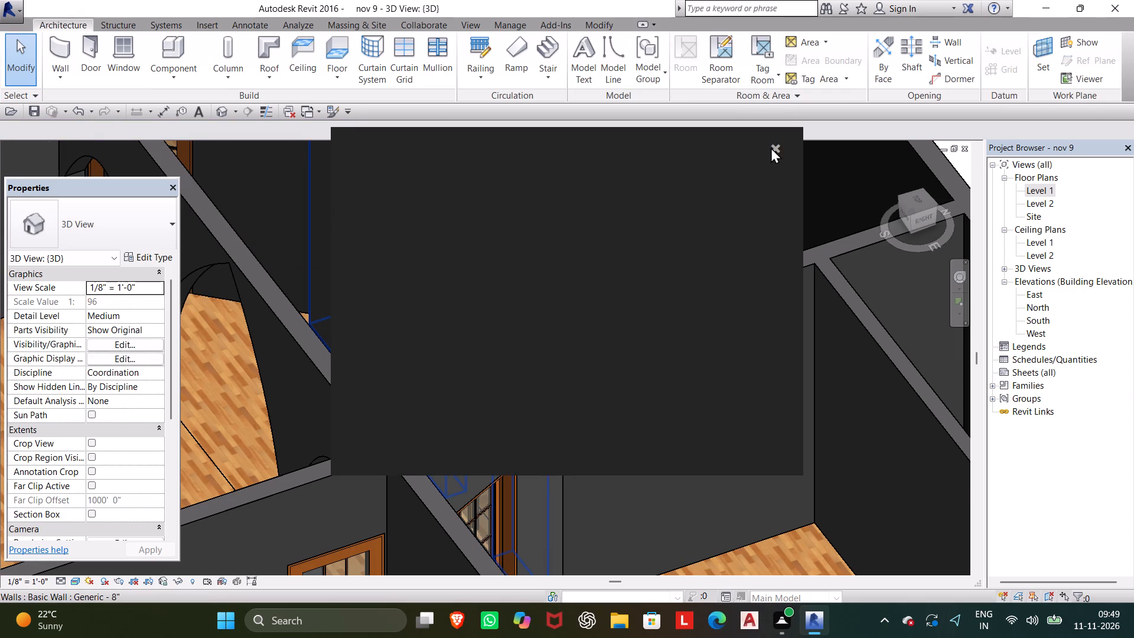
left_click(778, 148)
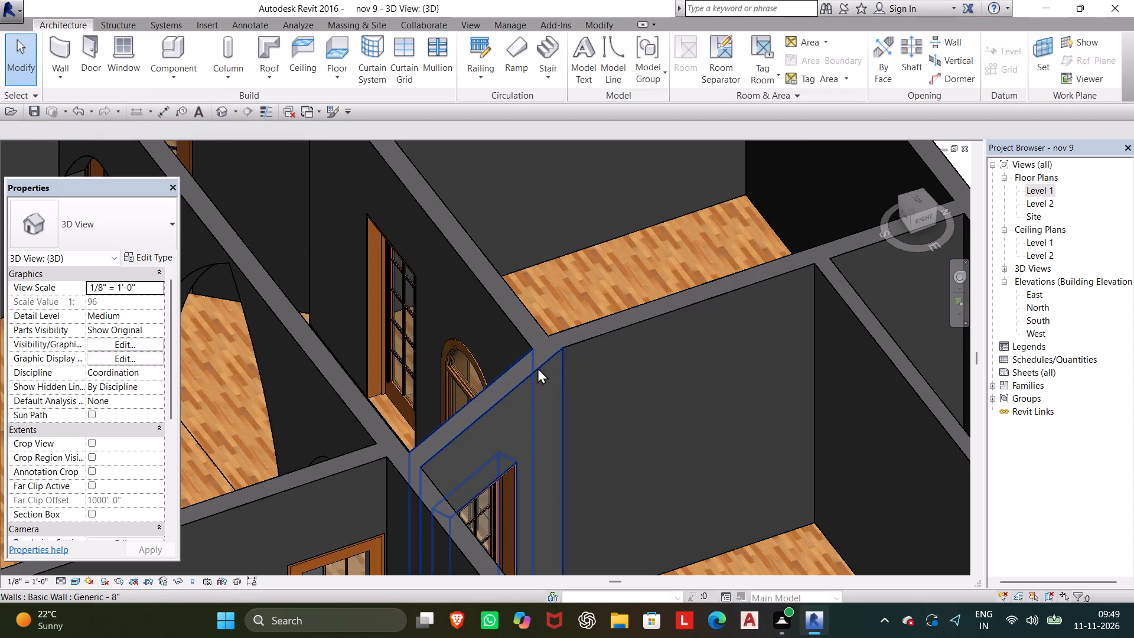
Duplicate the type of the arched-top window east of the glass door, naming the copy "e".
middle_click_drag(515, 379, 596, 485, "shift")
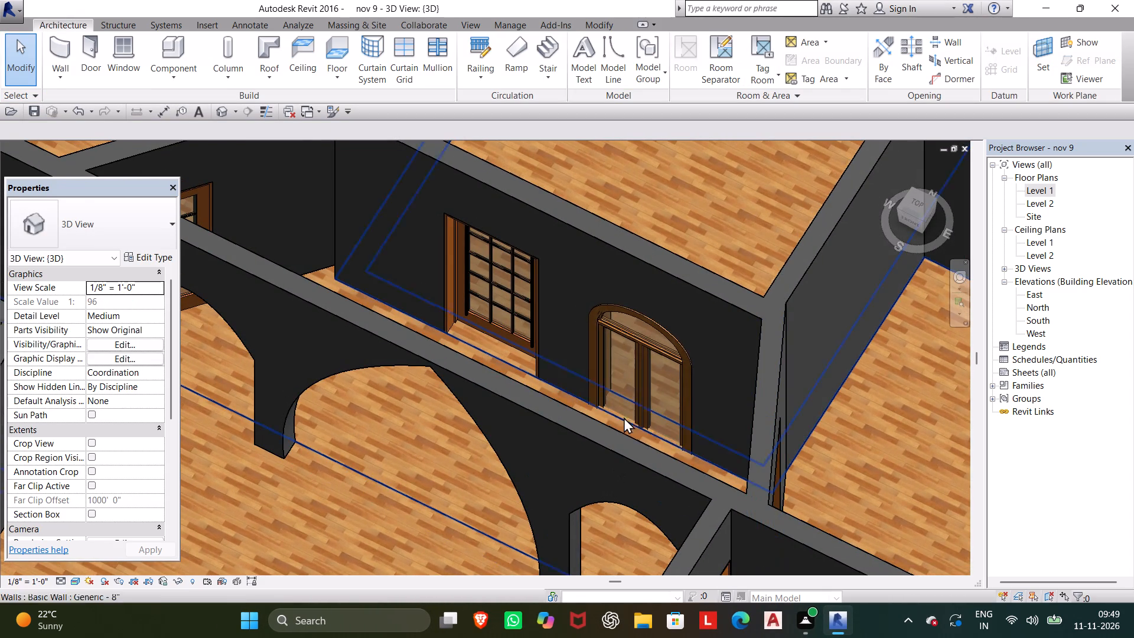
left_click(661, 349)
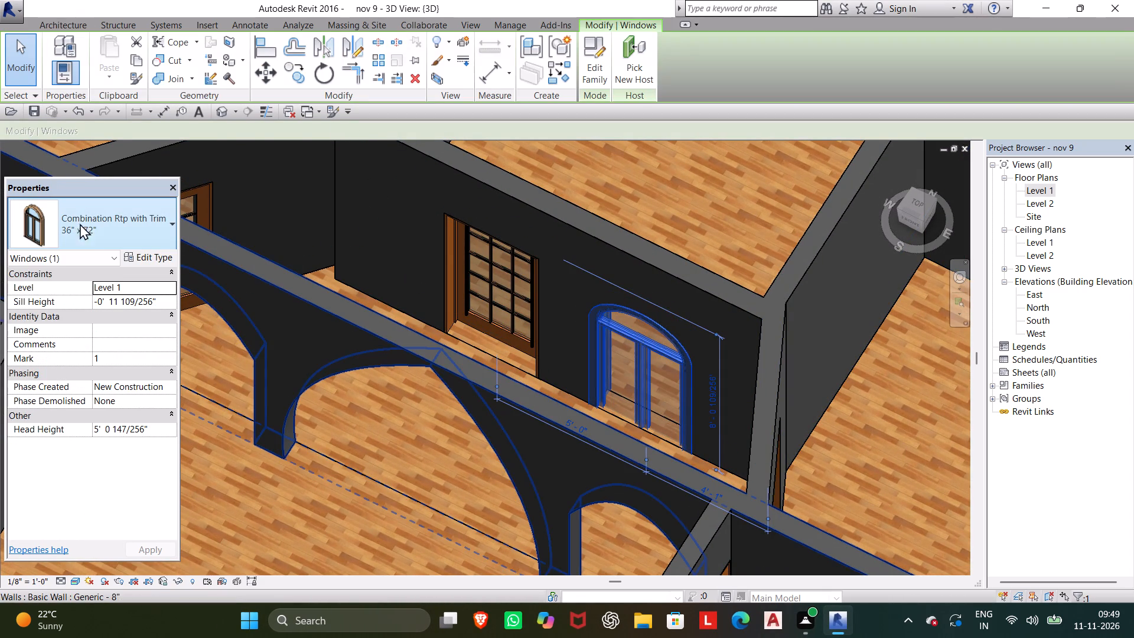
left_click(146, 256)
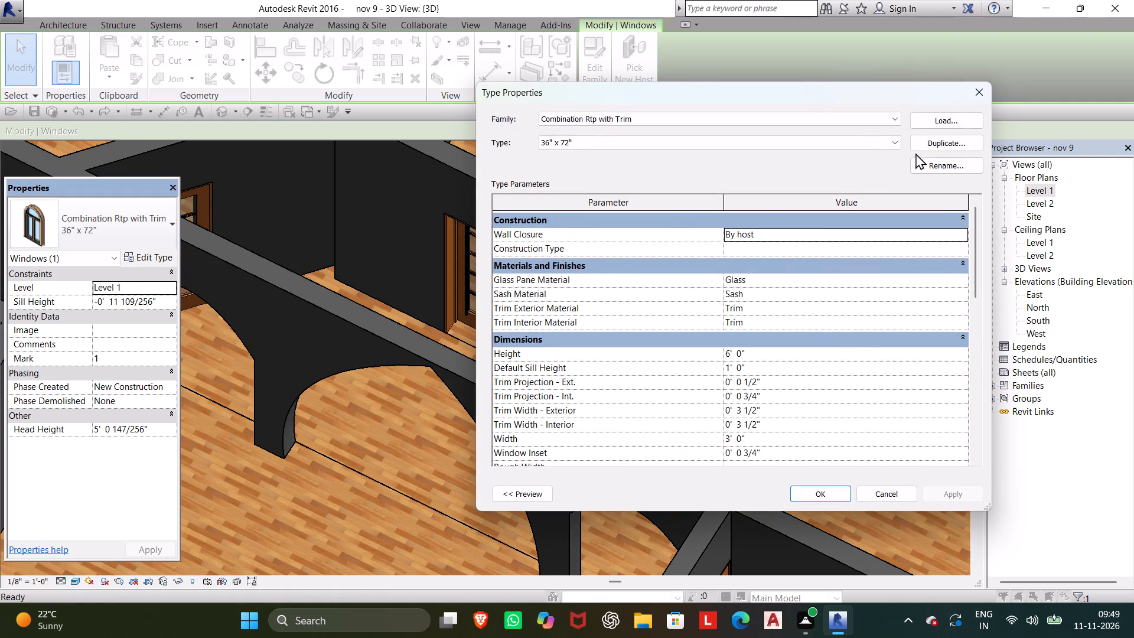
left_click(934, 141)
key("e")
left_click(723, 327)
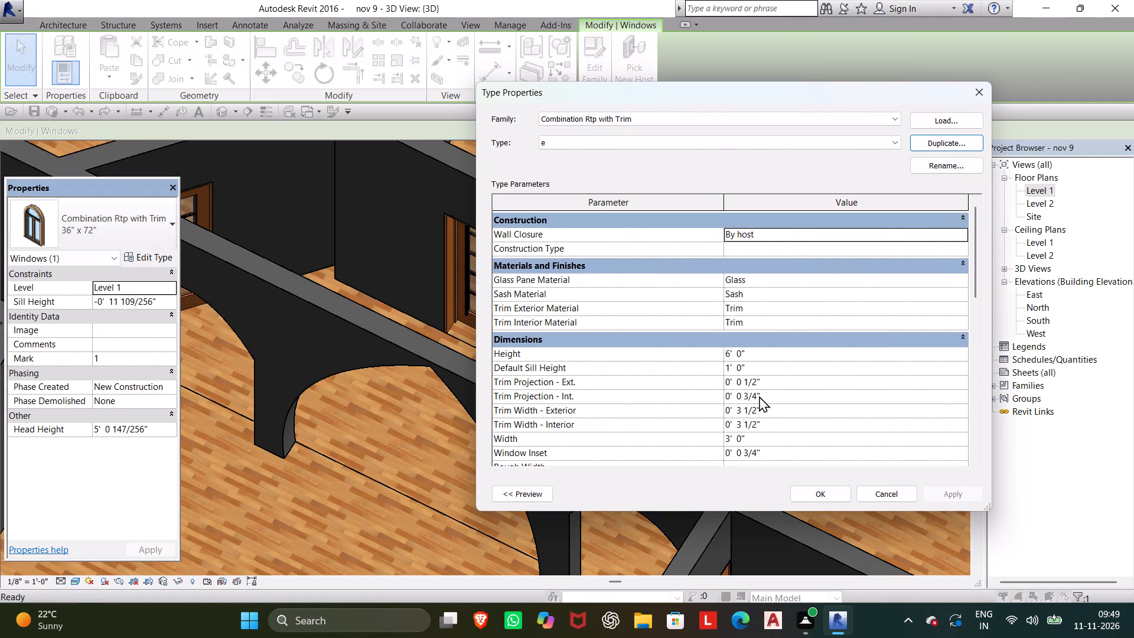
Set the "e" window type's height to 3' and width to 1', and apply it to the arched-top window.
left_click(758, 354)
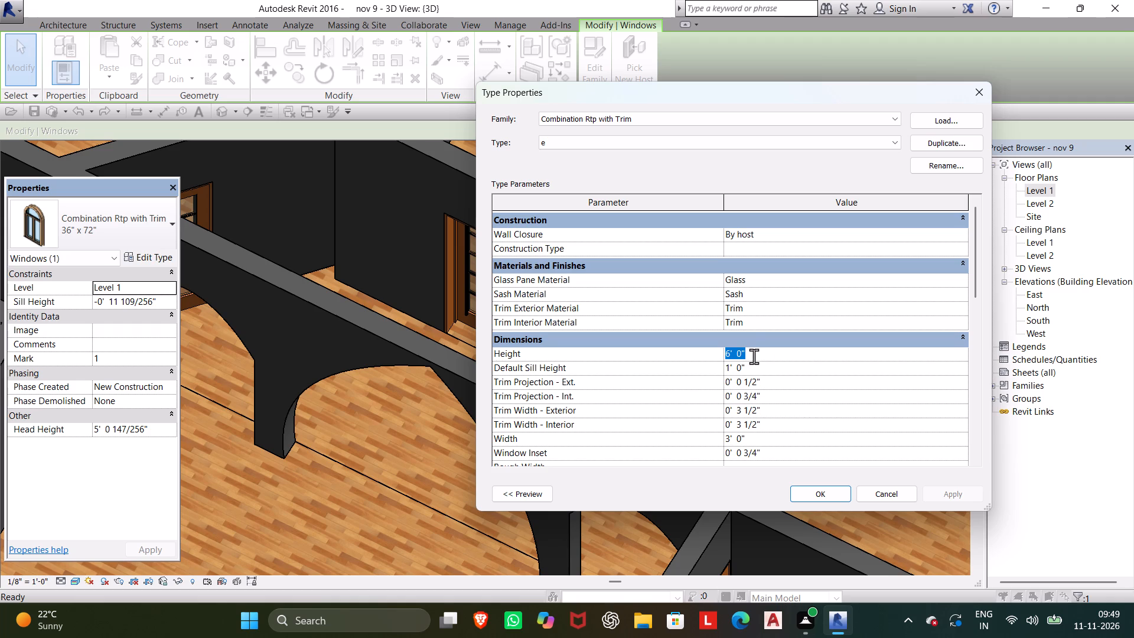
key("3")
key("Return")
key("apostrophe")
key("BackSpace")
type("3'")
key("Return")
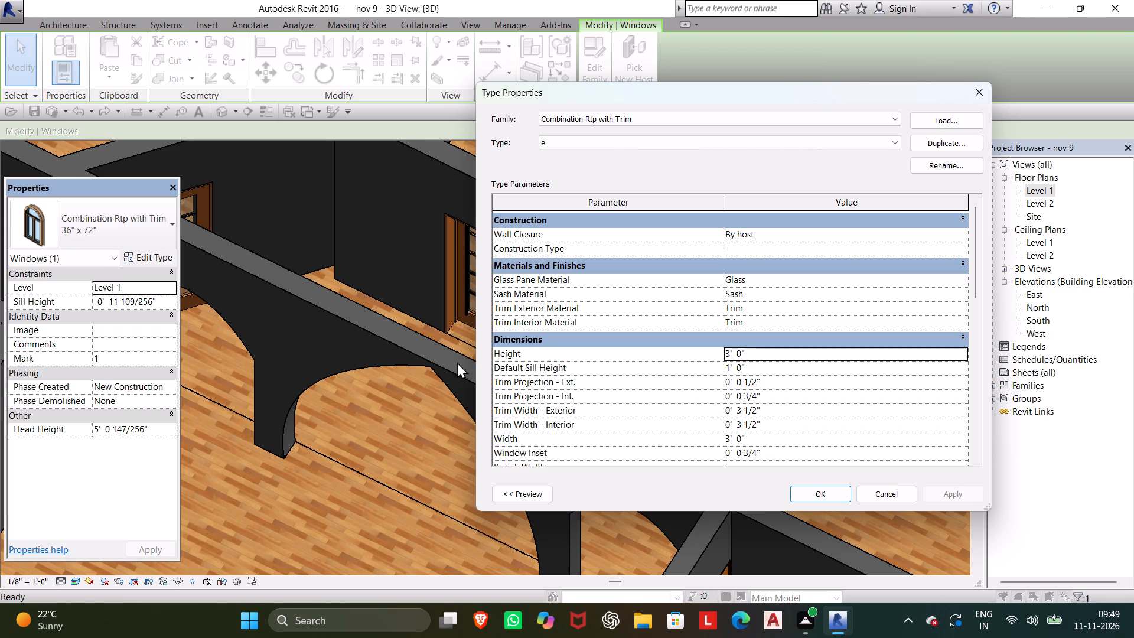
scroll(716, 457, "down", 3)
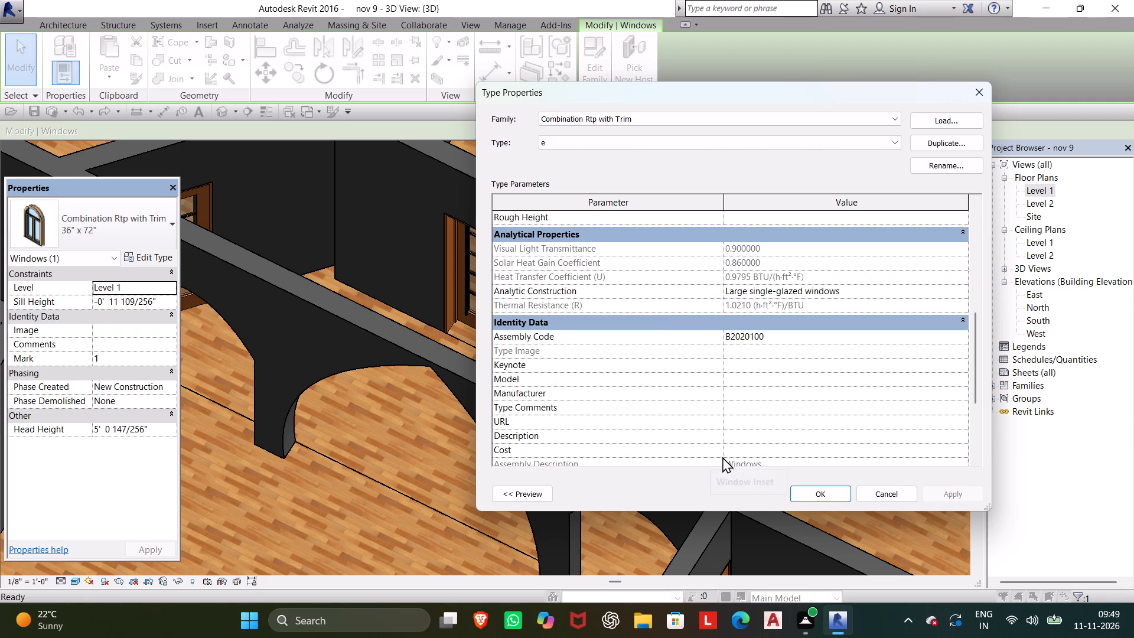
scroll(732, 402, "up", 1)
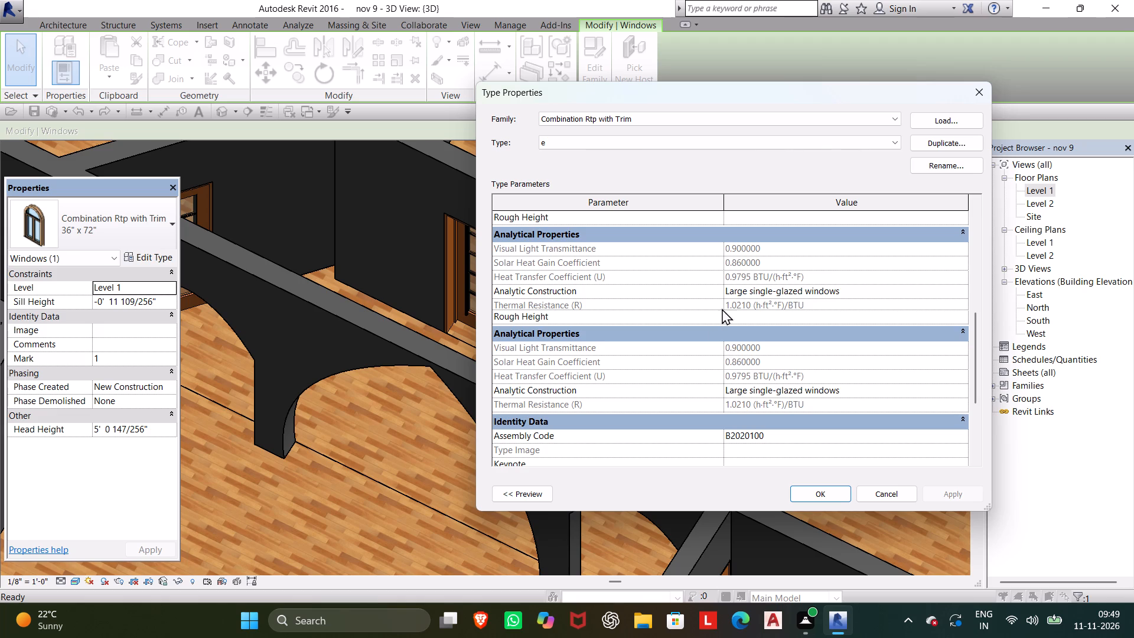
left_click(765, 270)
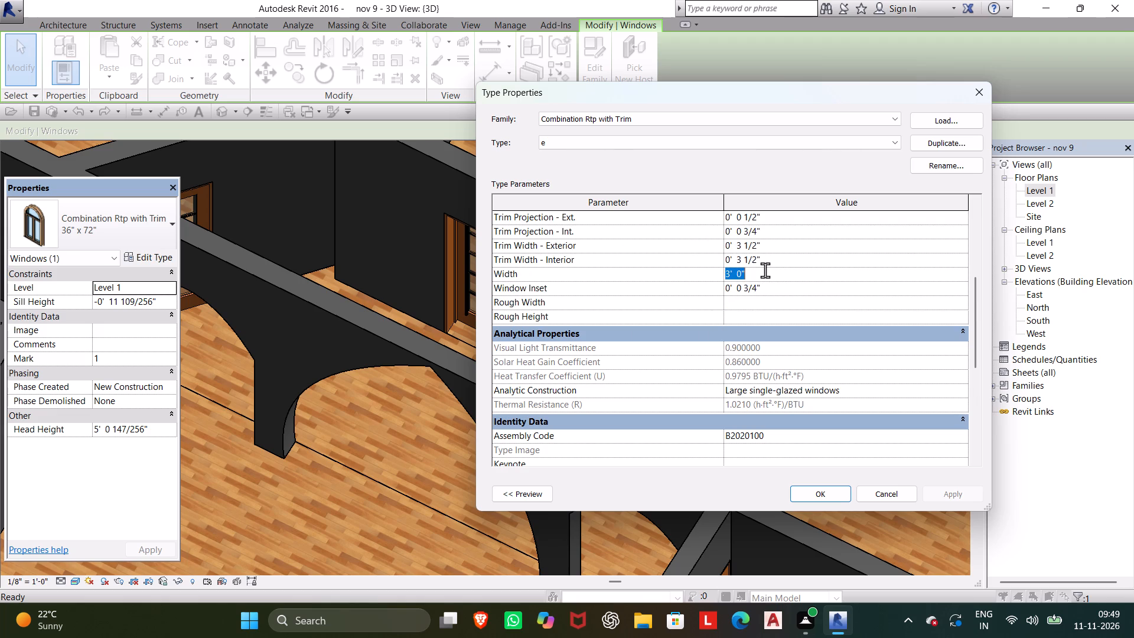
type("1'")
left_click(822, 496)
key("Escape")
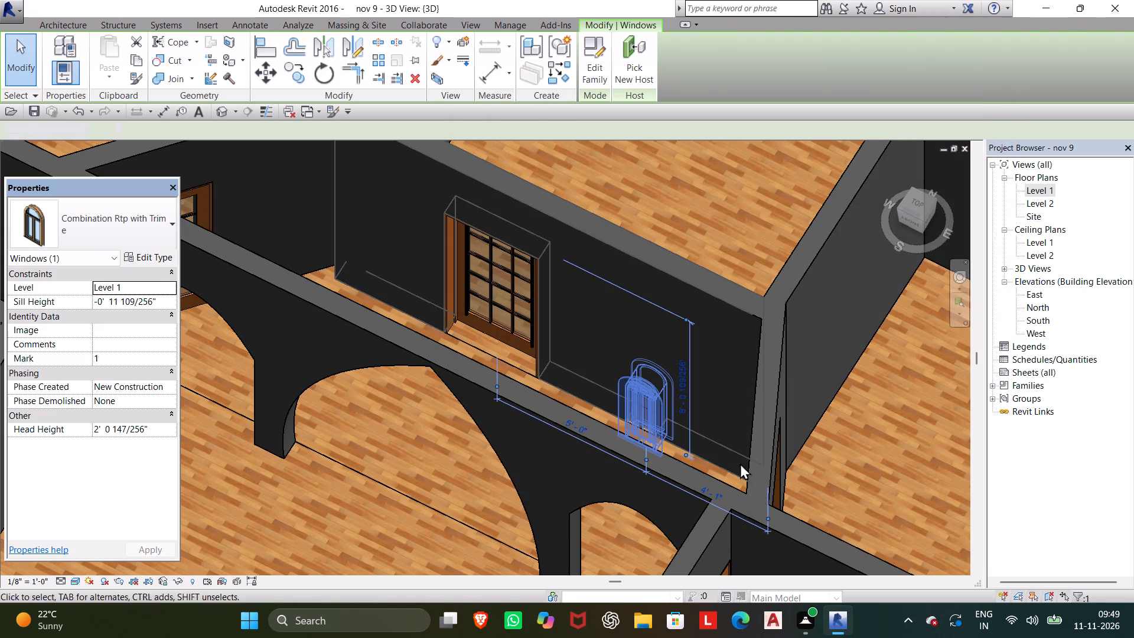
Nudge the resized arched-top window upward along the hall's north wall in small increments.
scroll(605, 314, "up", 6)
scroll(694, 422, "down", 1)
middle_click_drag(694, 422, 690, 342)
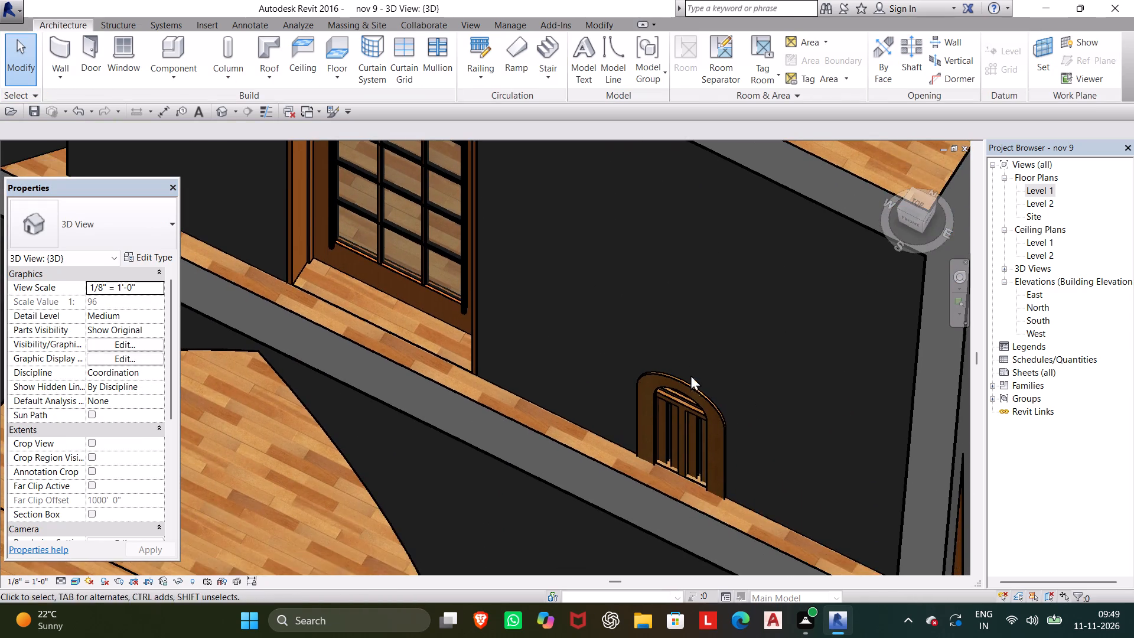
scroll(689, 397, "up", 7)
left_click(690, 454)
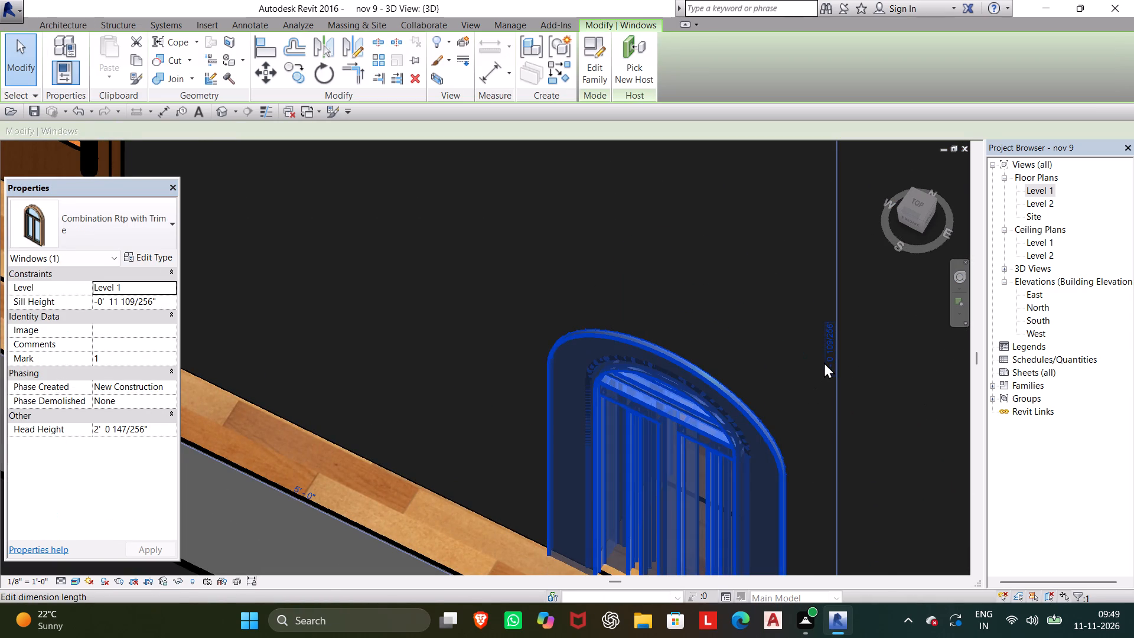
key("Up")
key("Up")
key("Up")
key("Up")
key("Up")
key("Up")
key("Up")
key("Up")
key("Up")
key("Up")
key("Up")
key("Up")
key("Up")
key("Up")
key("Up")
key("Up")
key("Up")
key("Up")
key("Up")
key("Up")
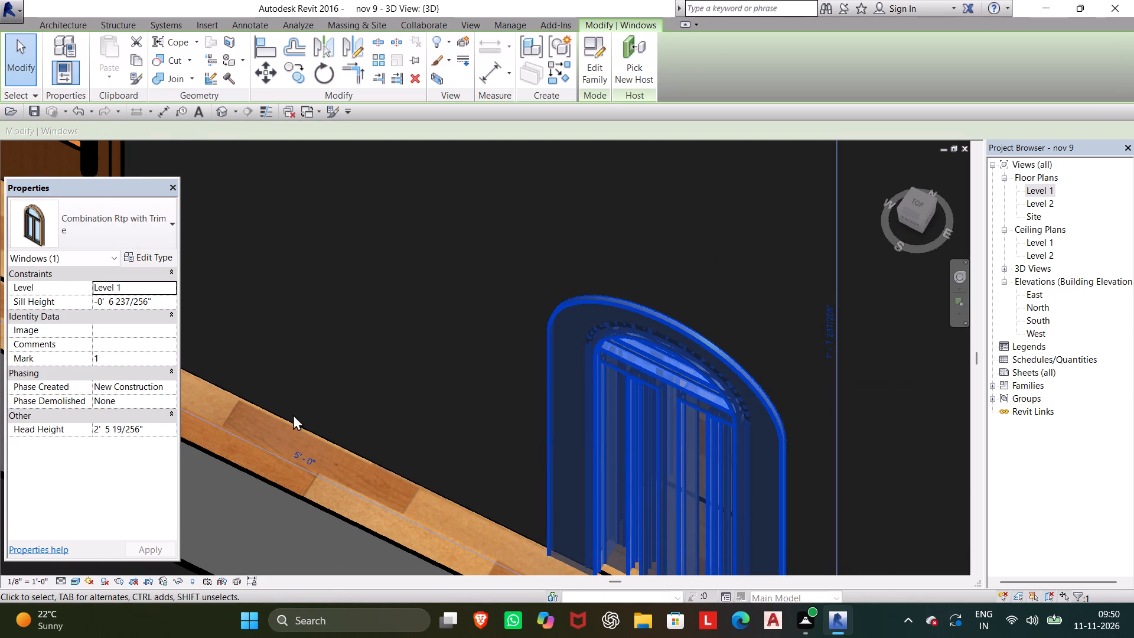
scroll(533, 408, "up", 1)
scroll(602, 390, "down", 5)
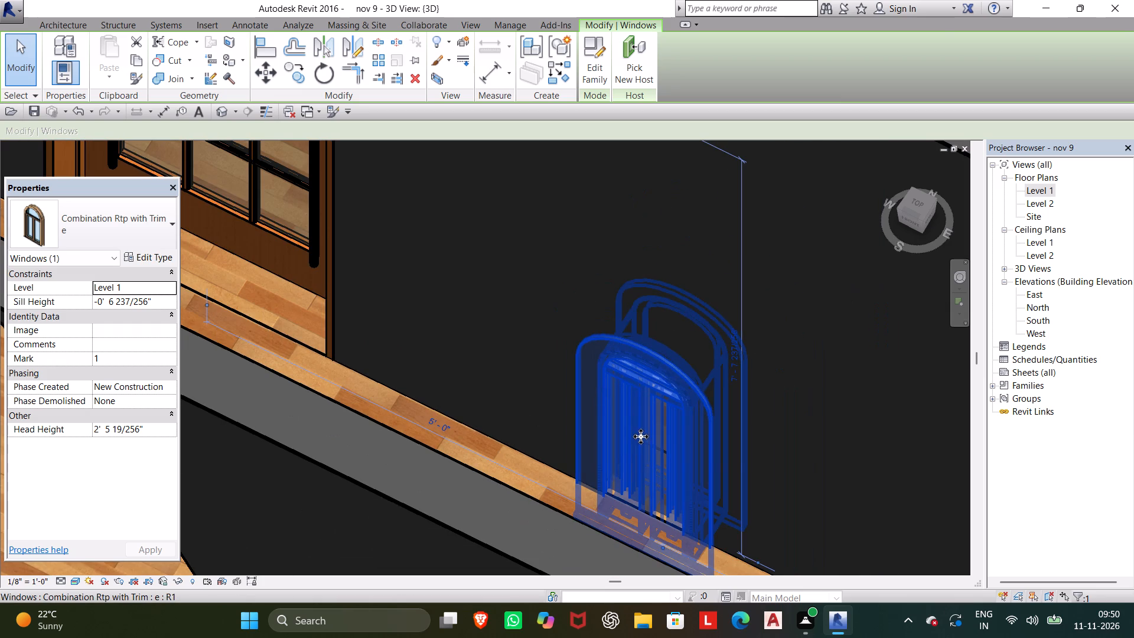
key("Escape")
Set the arched-top window's sill height to 3'.
left_click(634, 458)
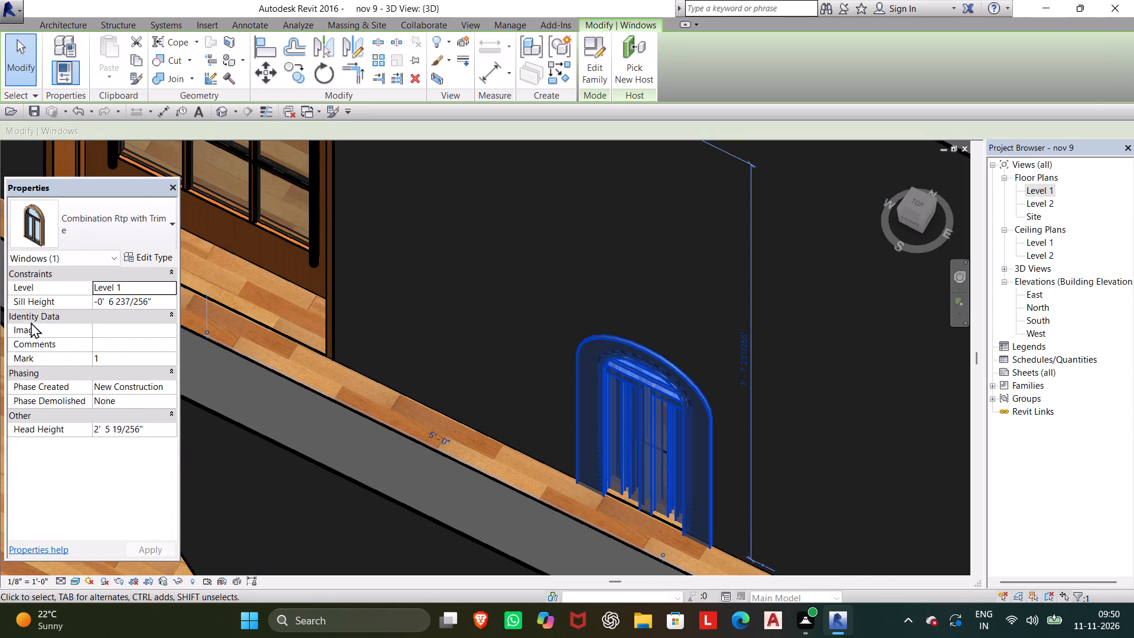
left_click(158, 305)
left_click_drag(172, 305, 0, 317)
left_click(162, 295)
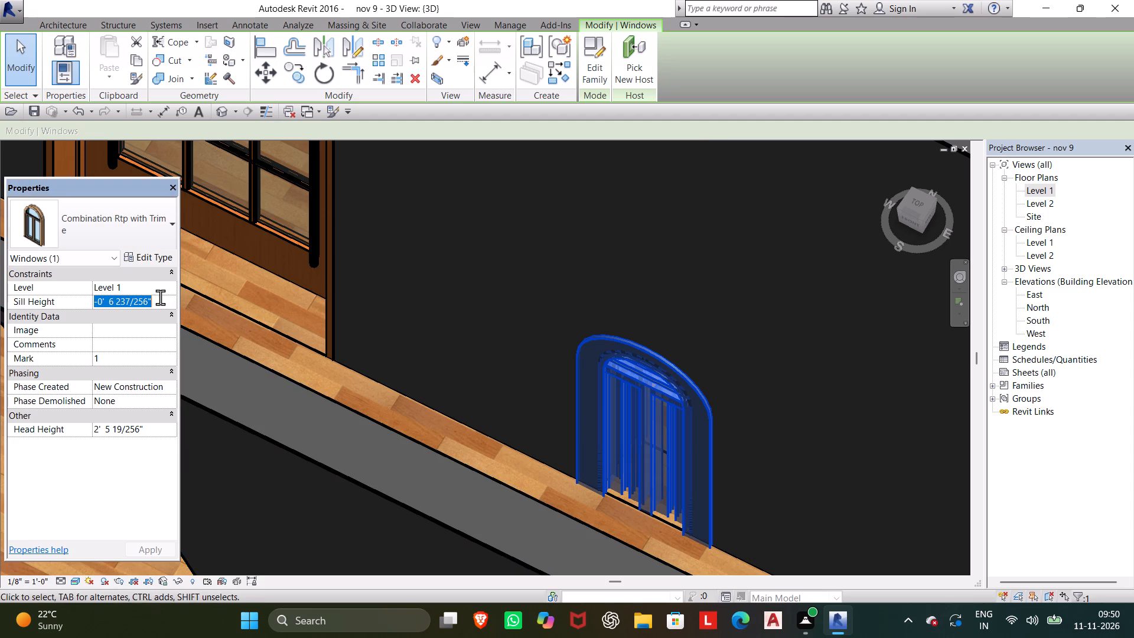
type("3'")
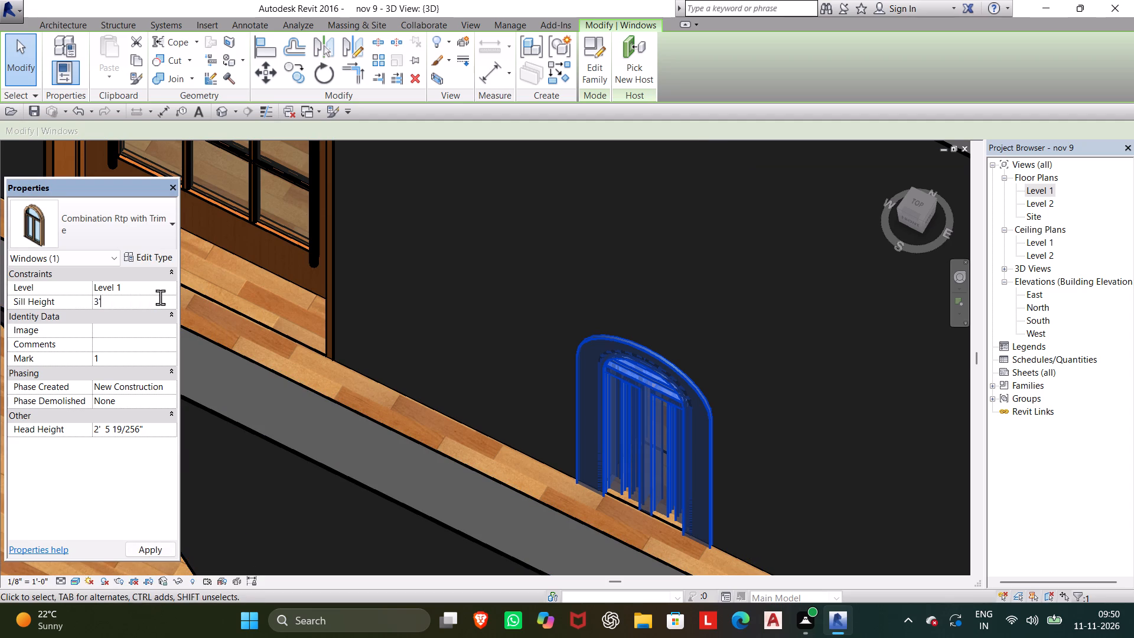
key("Return")
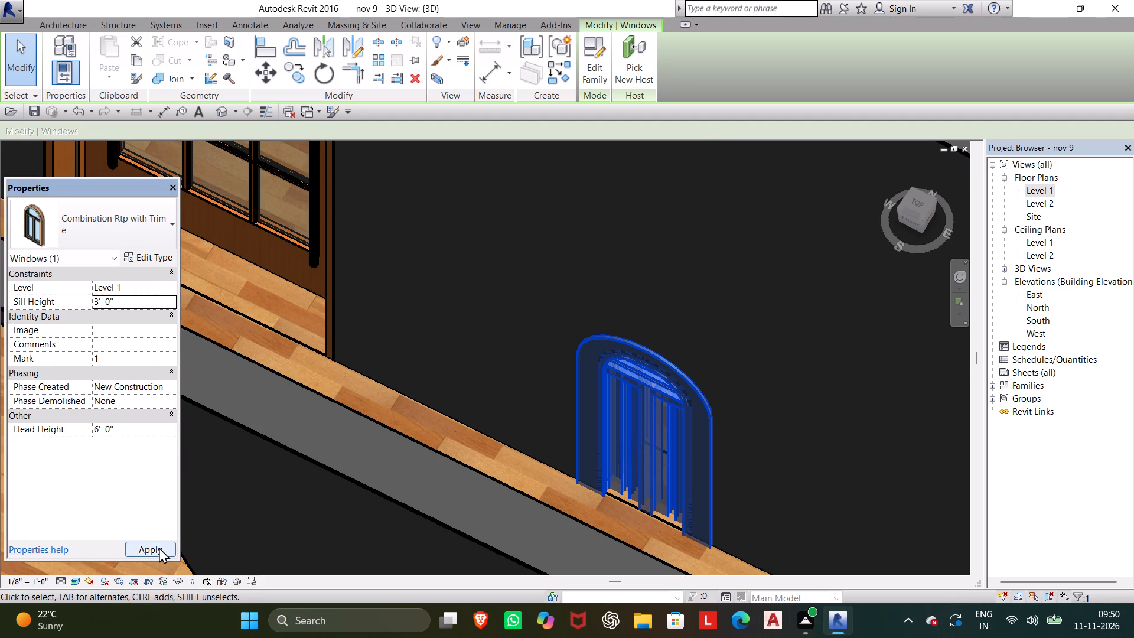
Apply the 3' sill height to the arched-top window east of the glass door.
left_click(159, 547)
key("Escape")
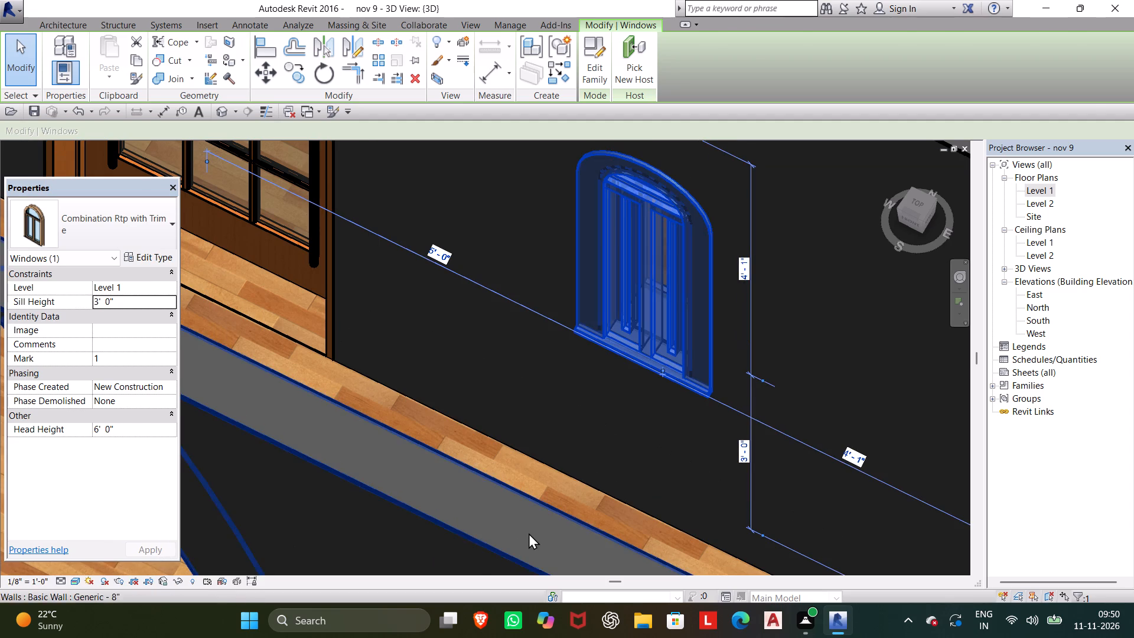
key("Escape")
Examine the arched-top window's size and placement on the hall's north wall from several 3D viewpoints.
middle_click_drag(448, 495, 458, 587, "shift")
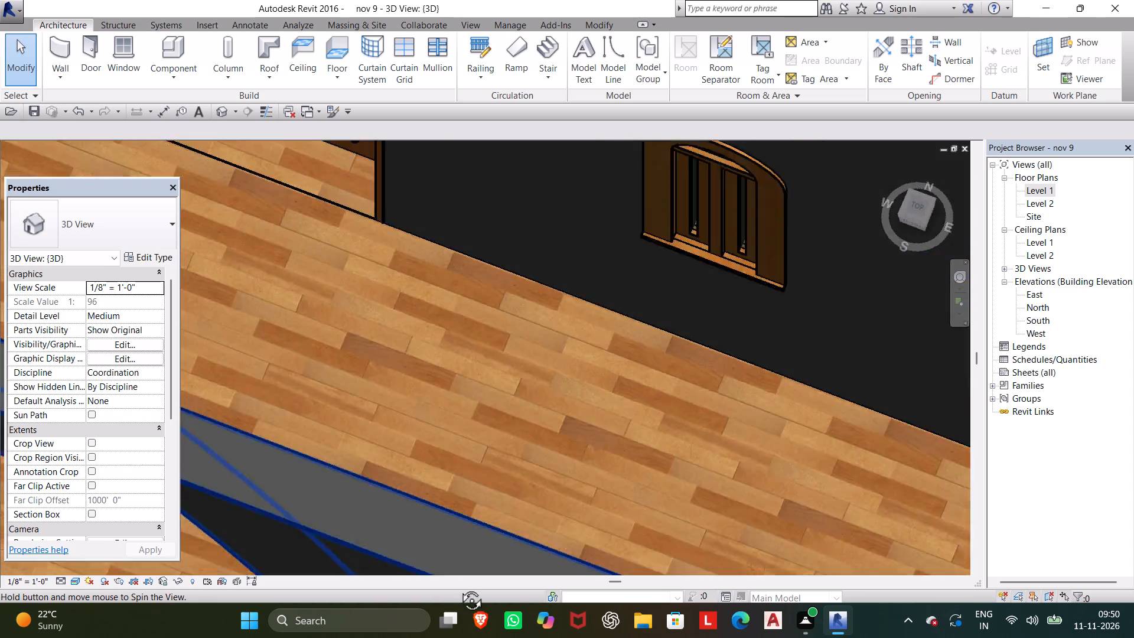
middle_click_drag(458, 587, 510, 536, "shift")
middle_click_drag(511, 517, 426, 634)
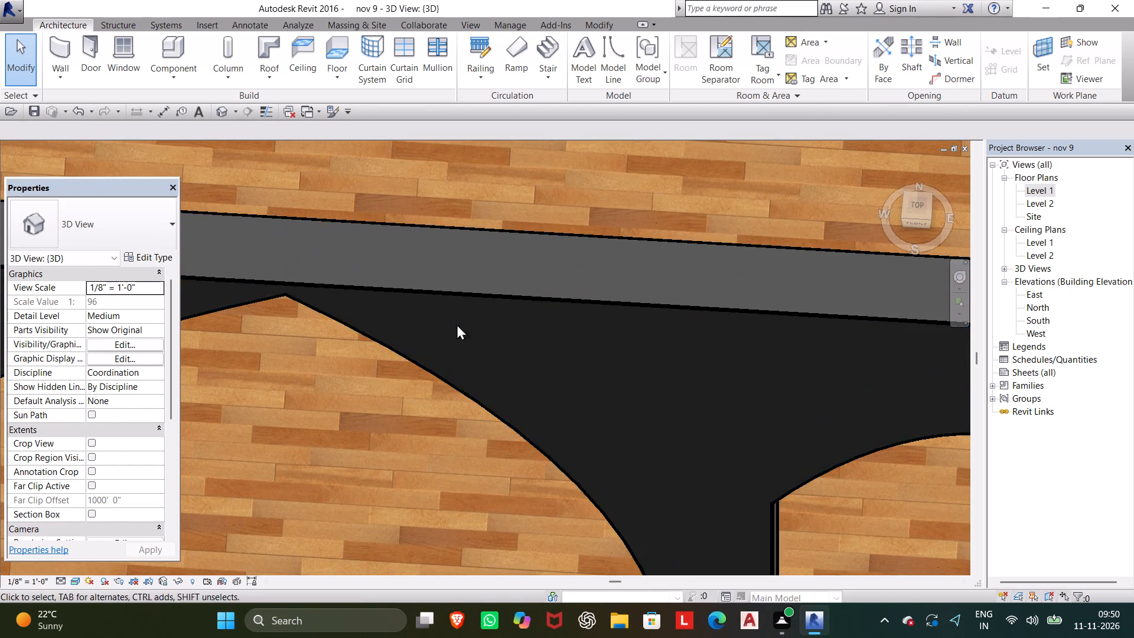
scroll(466, 291, "up", 4)
scroll(812, 233, "down", 9)
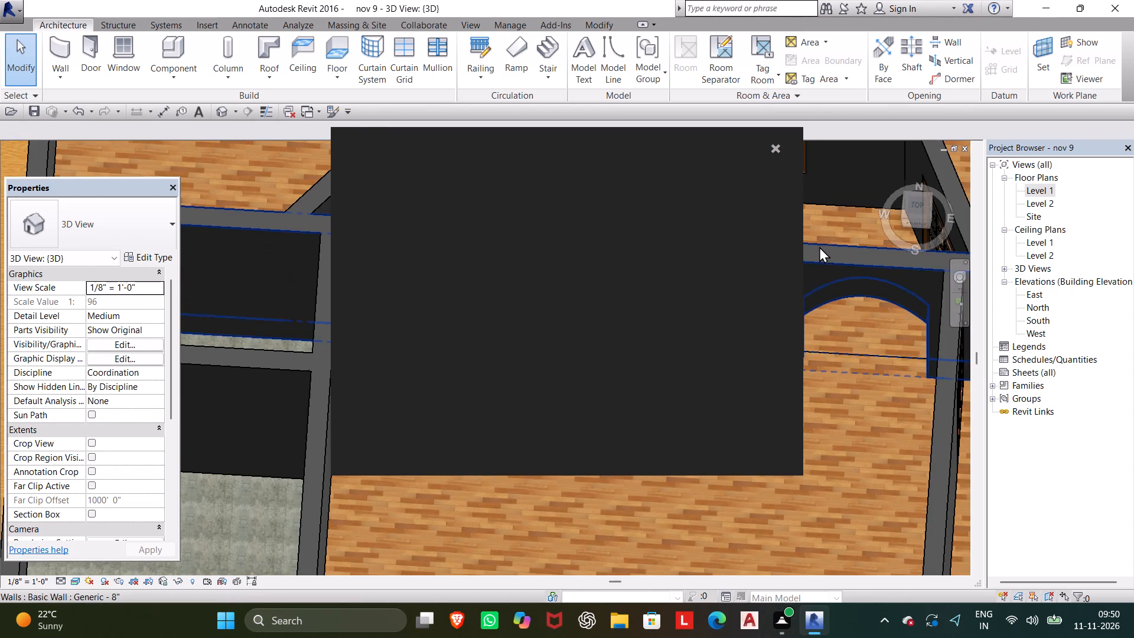
left_click(778, 149)
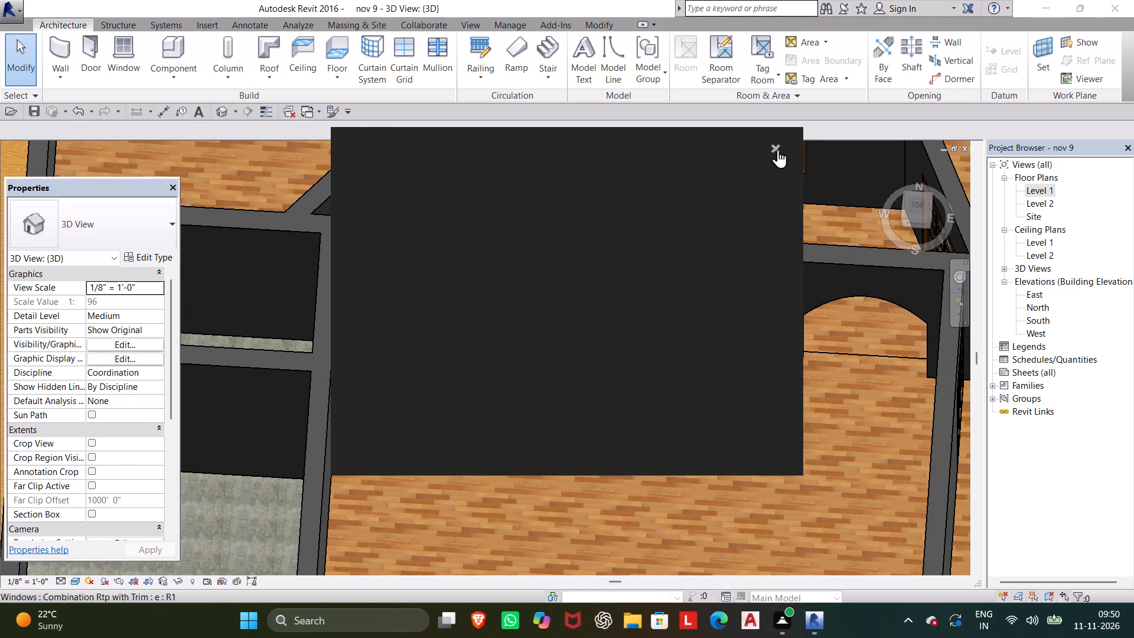
left_click(890, 162)
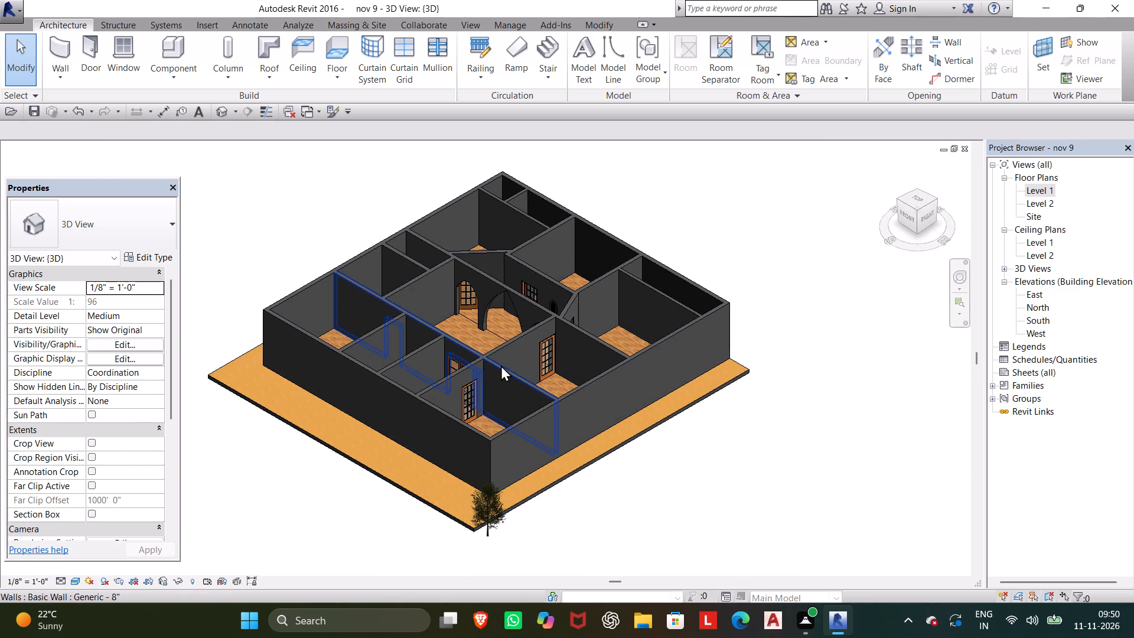
middle_click_drag(500, 365, 549, 393, "shift")
scroll(498, 288, "up", 3)
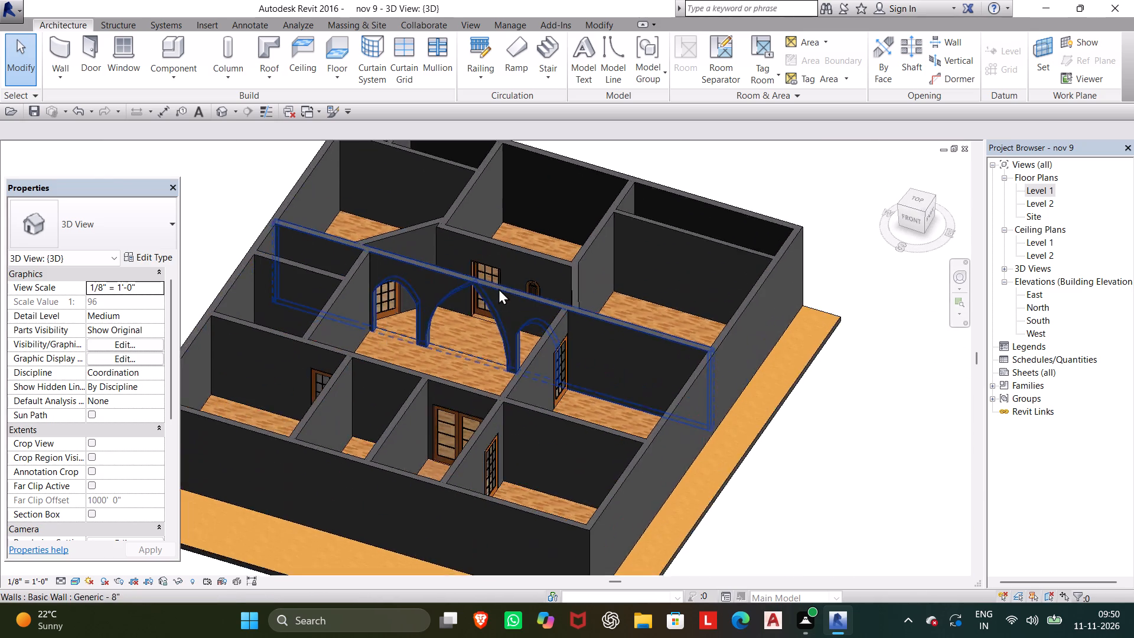
scroll(498, 288, "up", 12)
scroll(592, 313, "up", 10)
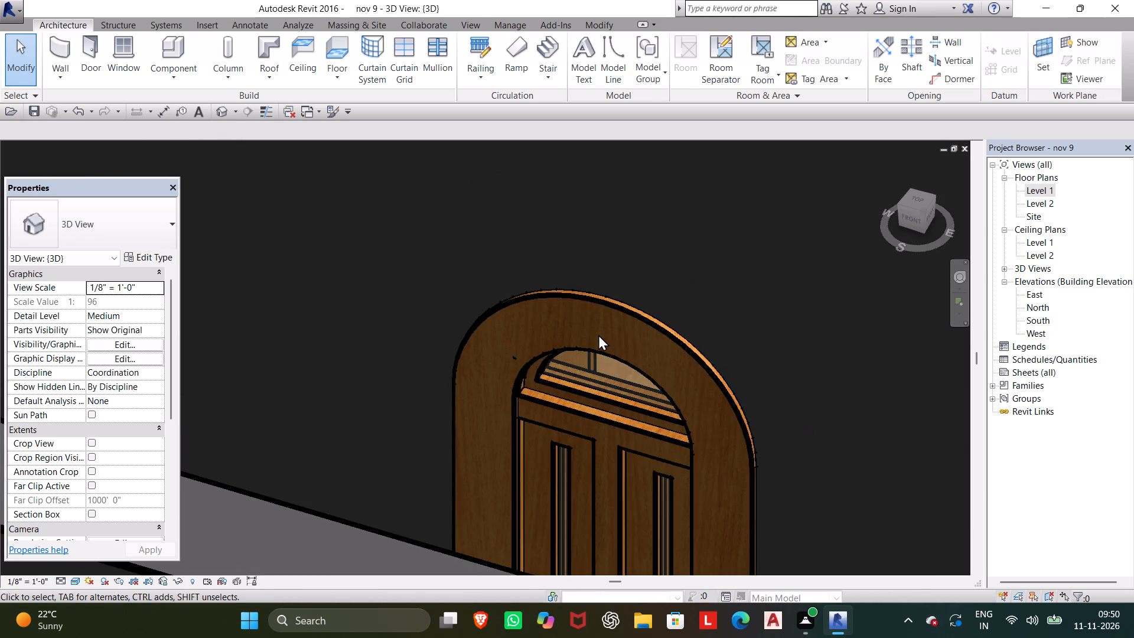
middle_click_drag(591, 348, 498, 308)
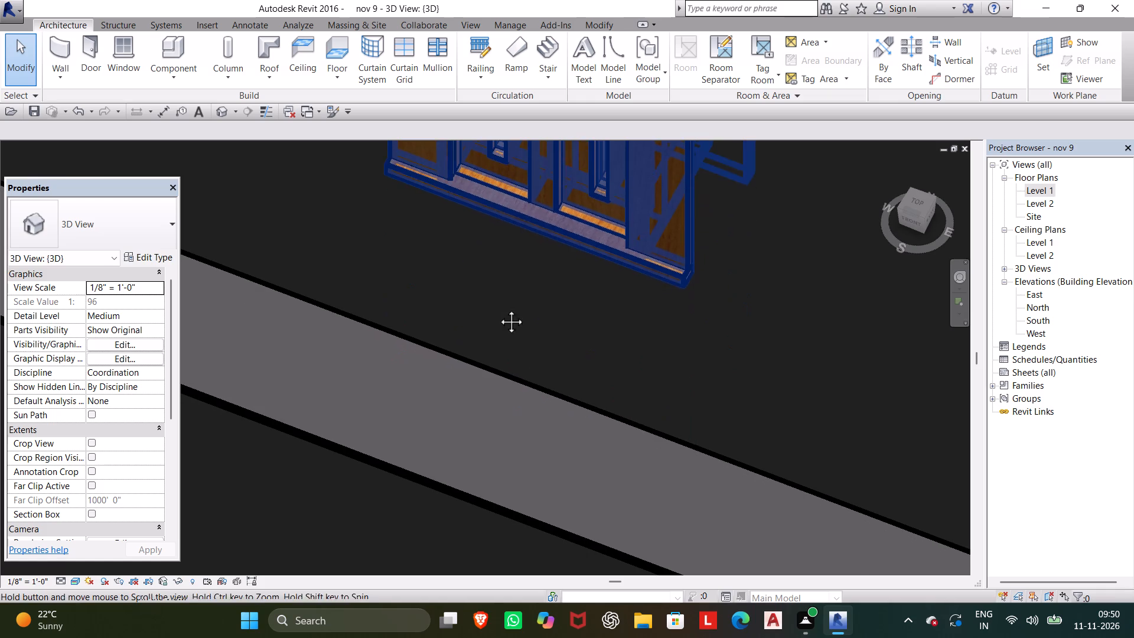
middle_click_drag(498, 308, 497, 308)
scroll(504, 290, "down", 4)
middle_click_drag(503, 290, 523, 503)
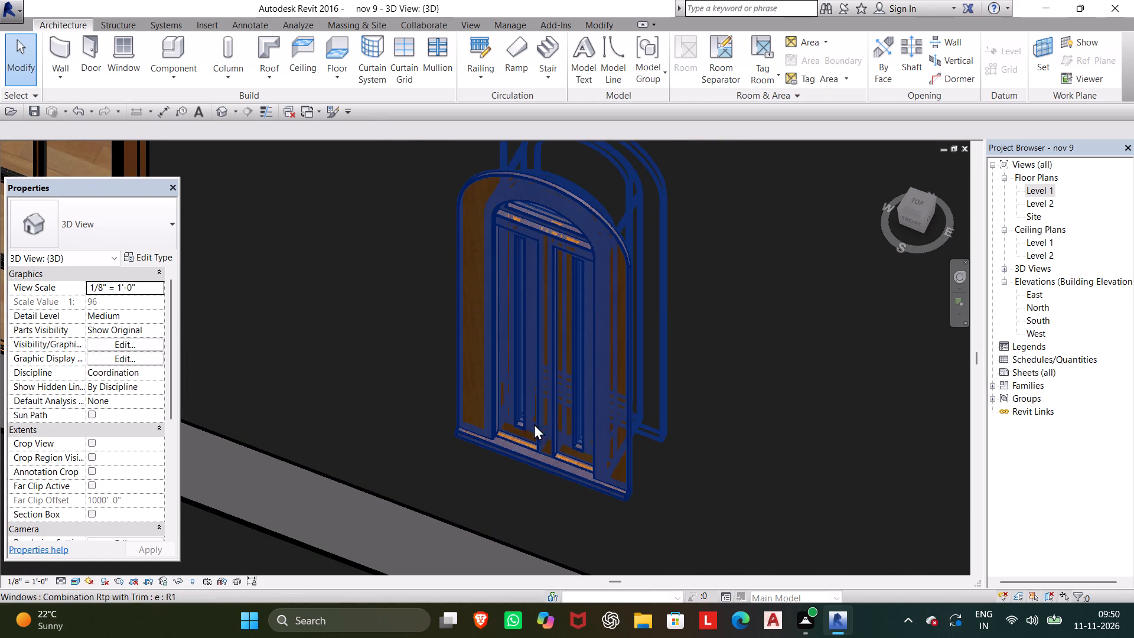
Set the arched-top window's "e" type to a height of 5' and a width of 2', and apply it.
left_click(536, 416)
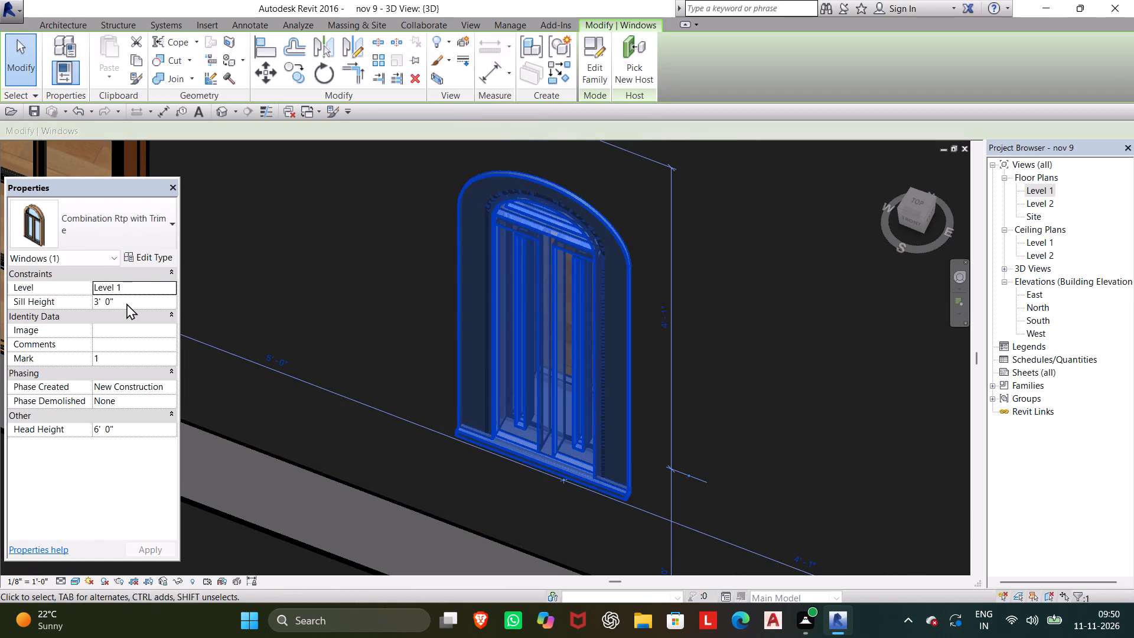
left_click(162, 256)
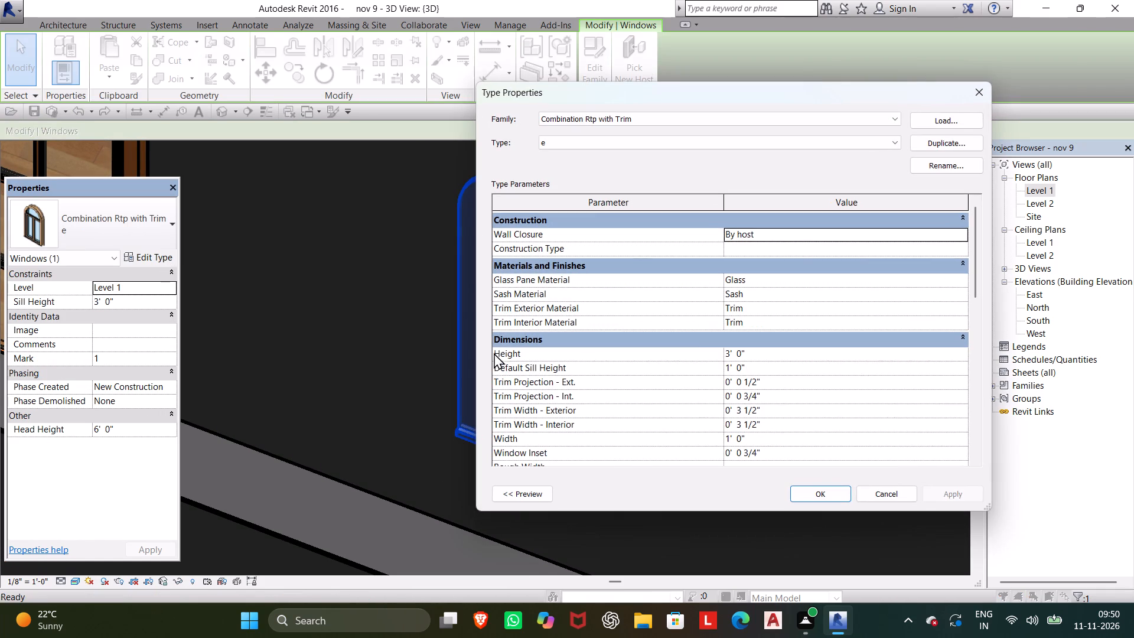
left_click(759, 356)
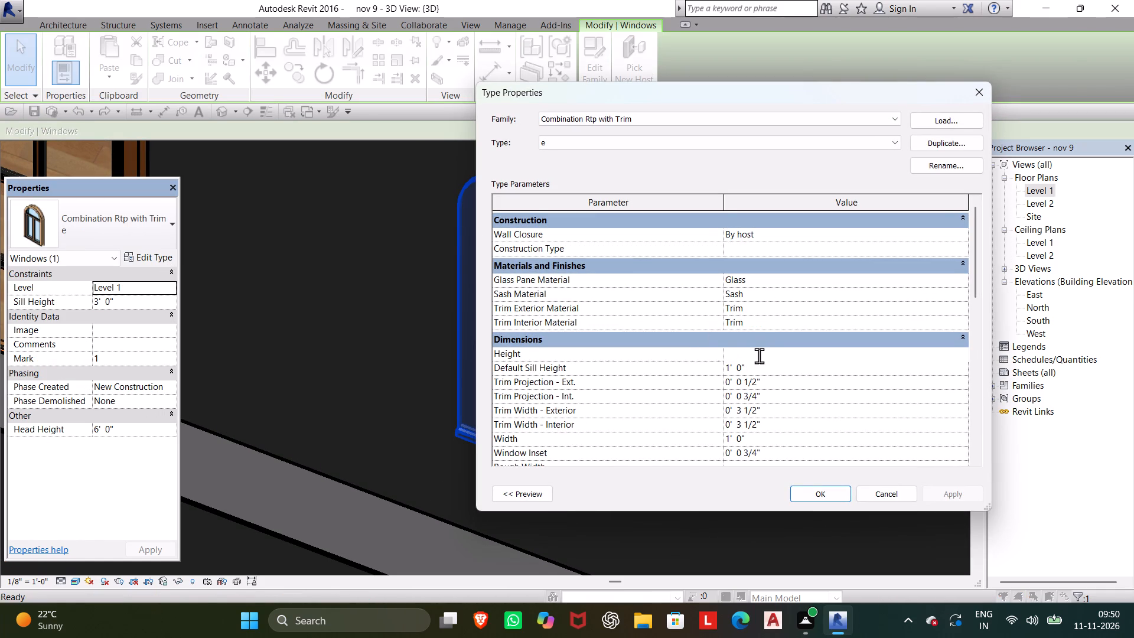
key("5")
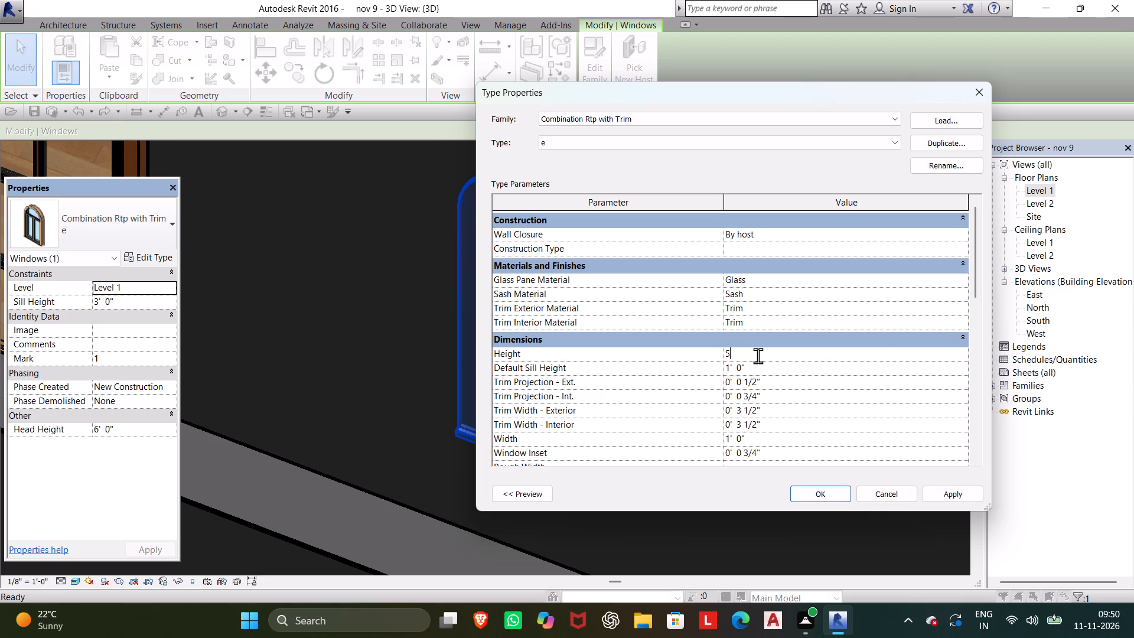
key("apostrophe")
left_click(755, 435)
key("2")
key("Return")
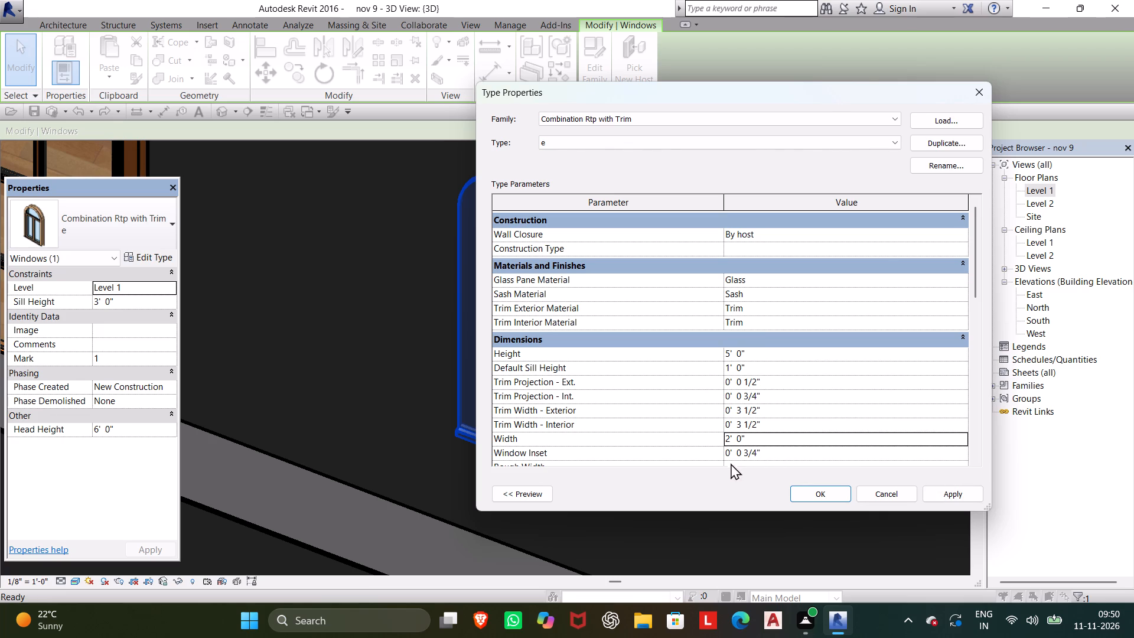
left_click(803, 484)
left_click(944, 502)
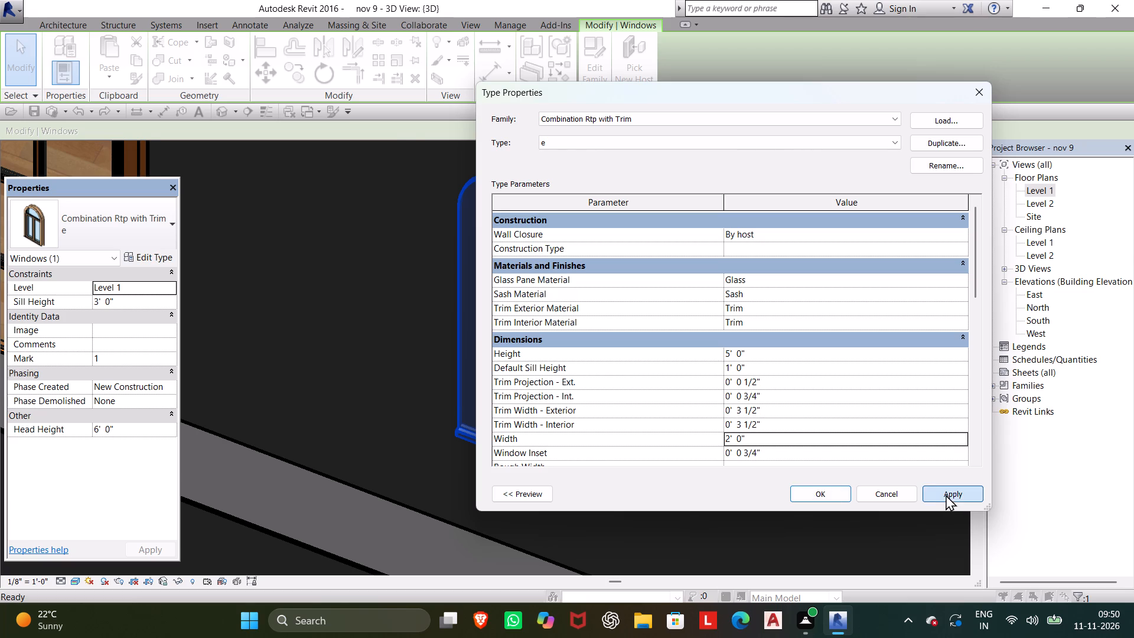
left_click(946, 494)
left_click(816, 496)
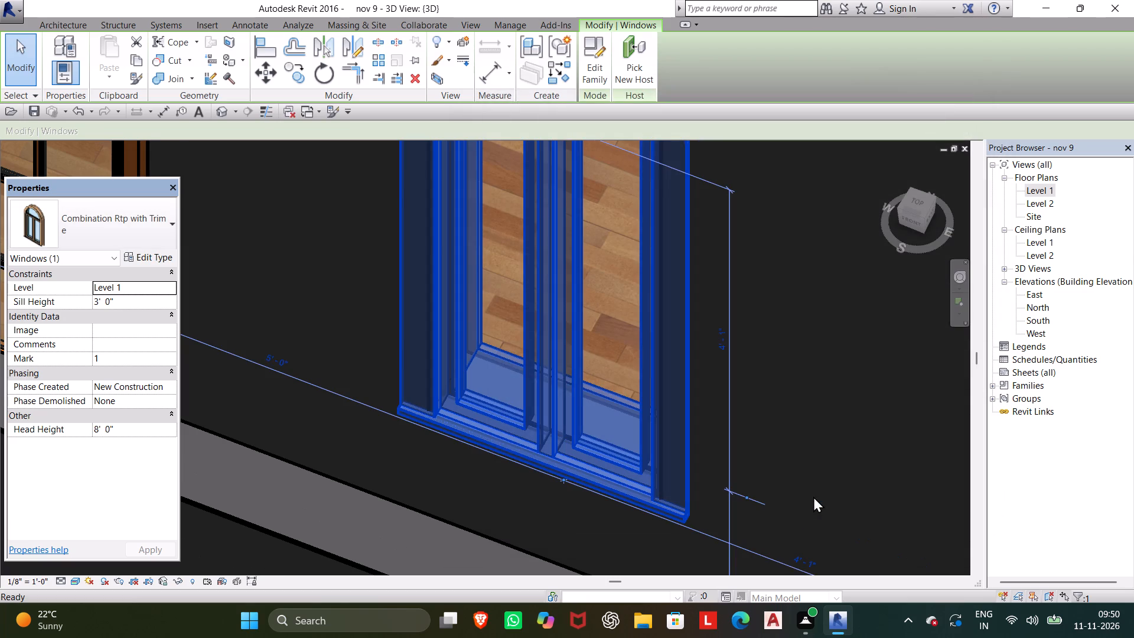
key("Escape")
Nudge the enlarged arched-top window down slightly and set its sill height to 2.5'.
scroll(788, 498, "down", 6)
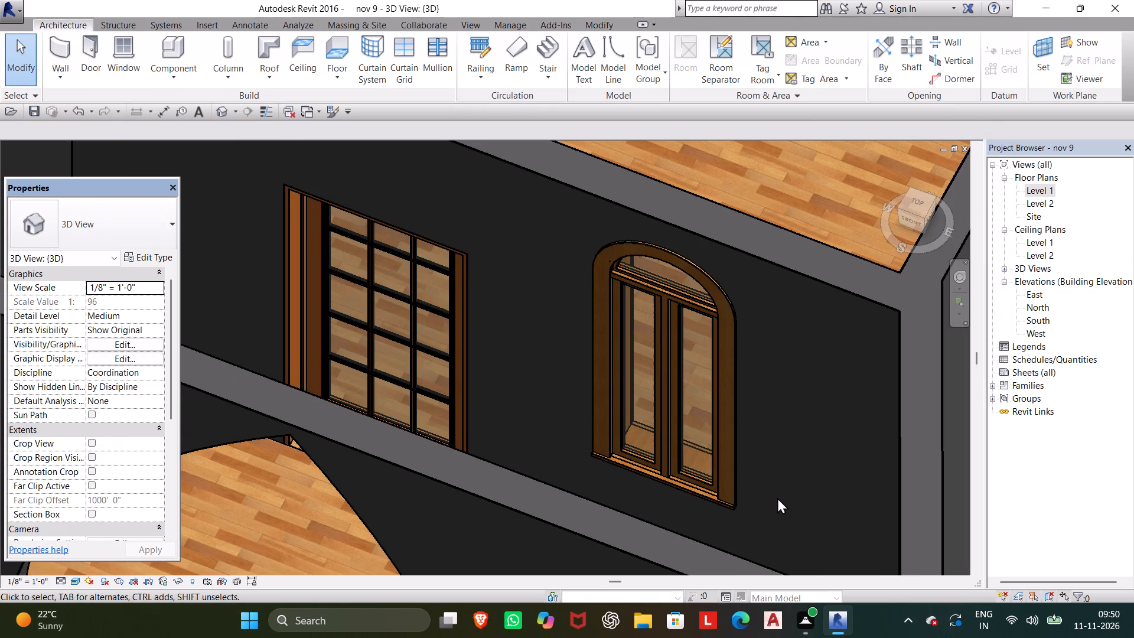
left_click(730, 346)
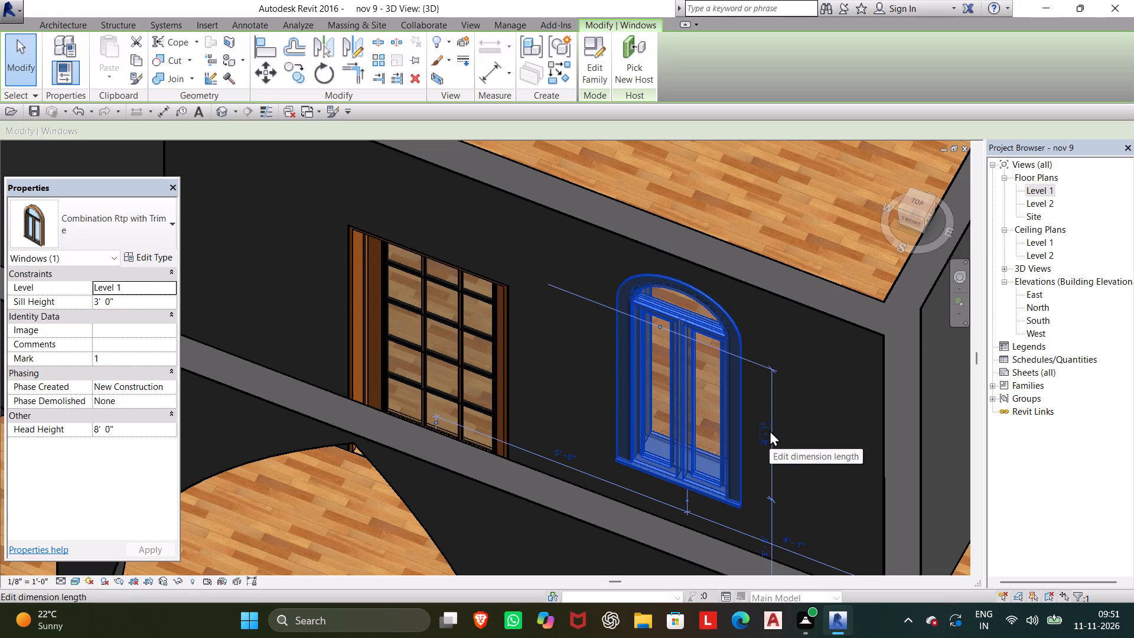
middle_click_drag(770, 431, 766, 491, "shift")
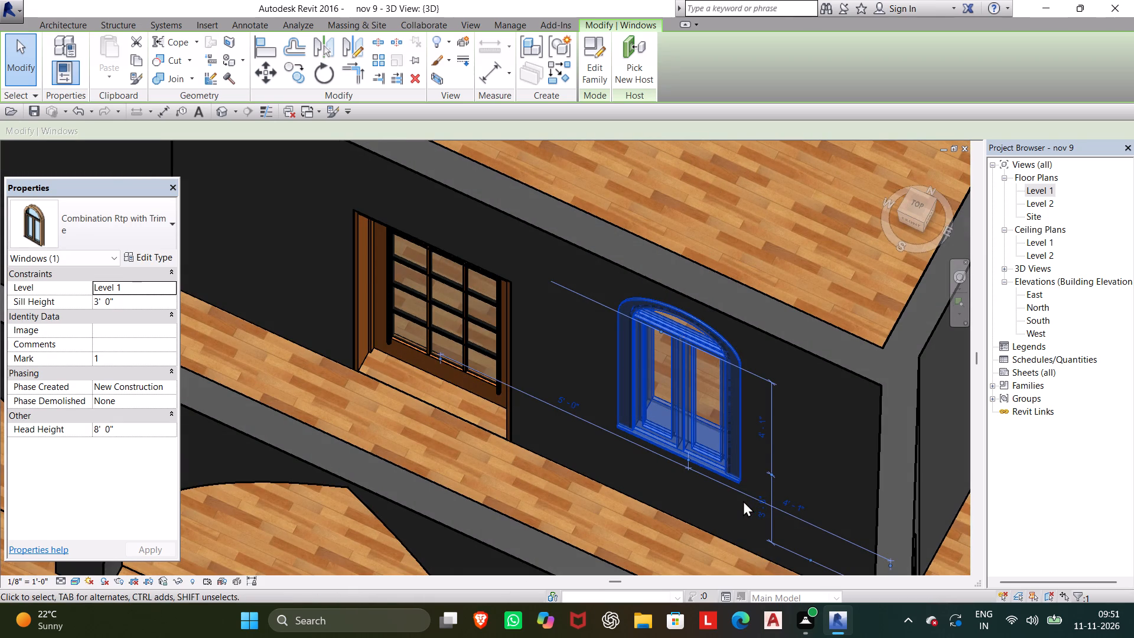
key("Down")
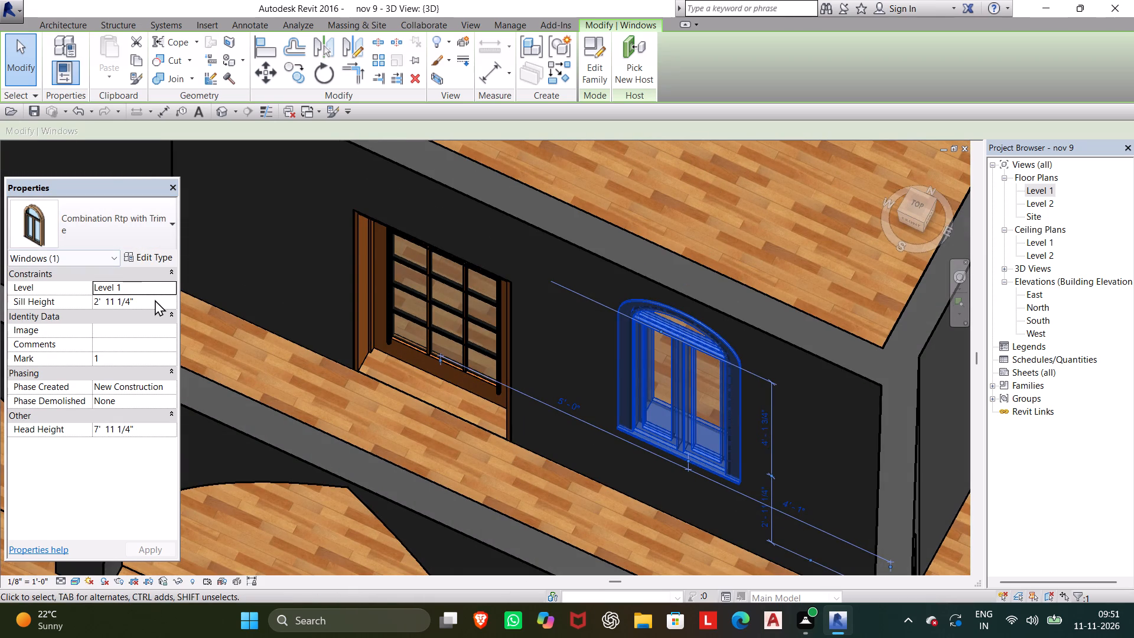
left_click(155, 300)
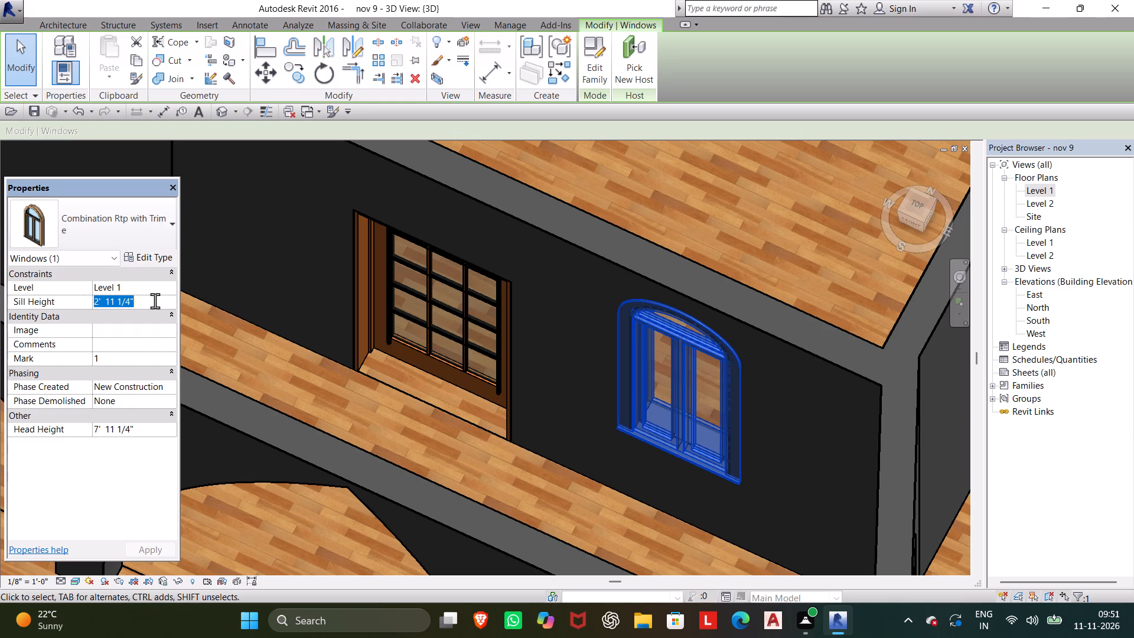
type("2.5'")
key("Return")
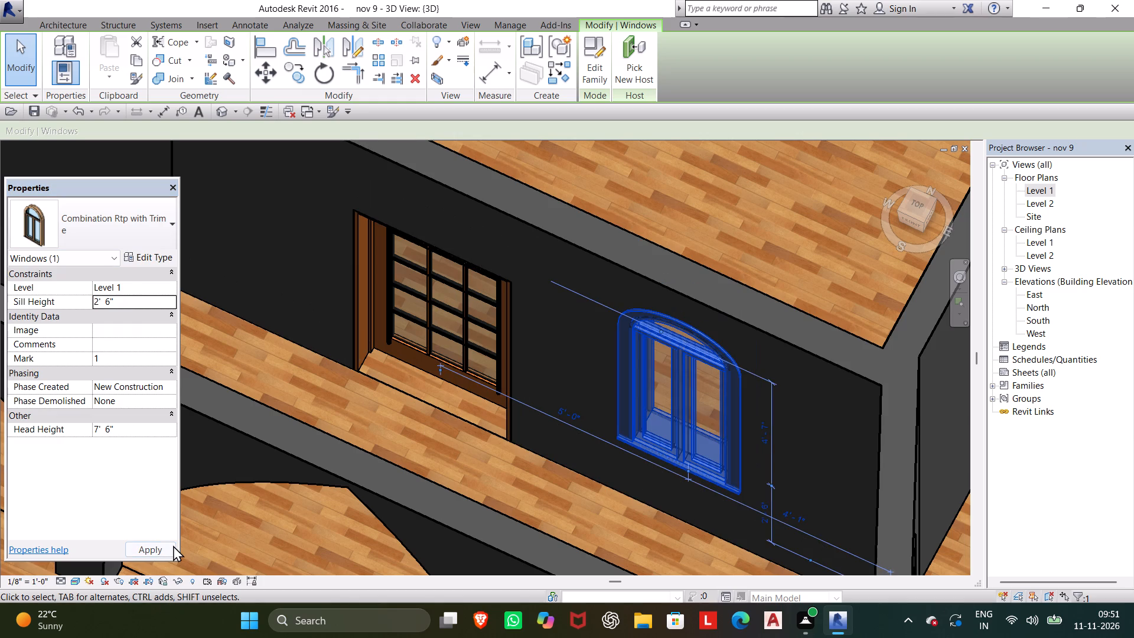
Set the arched-top window's sill height to 2'.
left_click(122, 301)
type("2'")
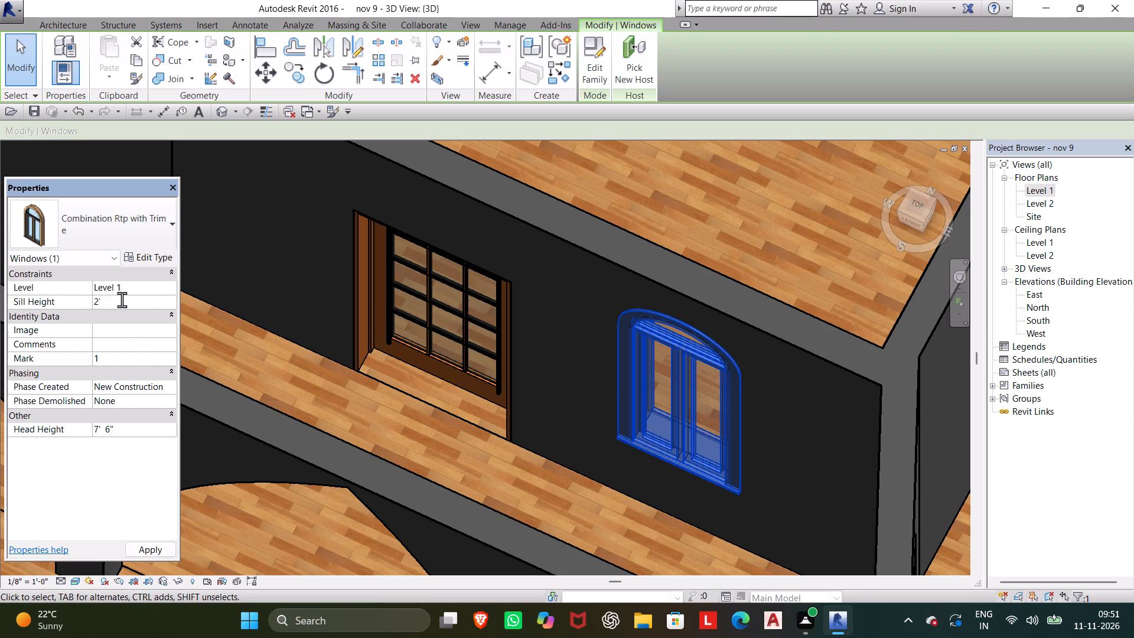
key("Return")
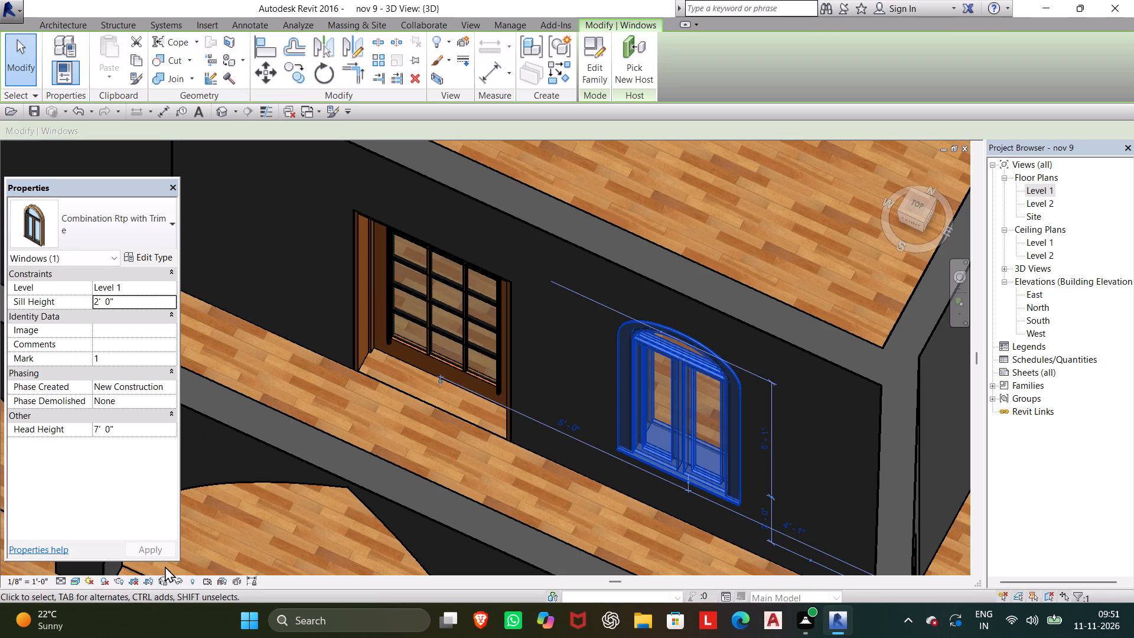
key("Escape")
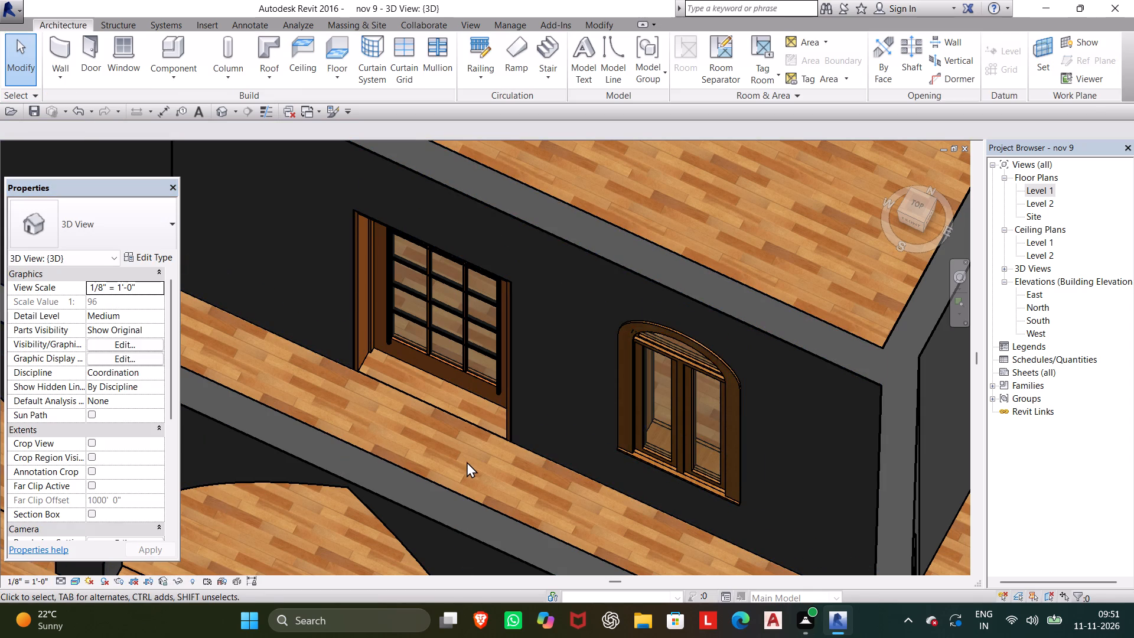
Set the "e" window type's height to 4' and apply it to the arched-top window.
middle_click_drag(467, 461, 575, 195, "shift")
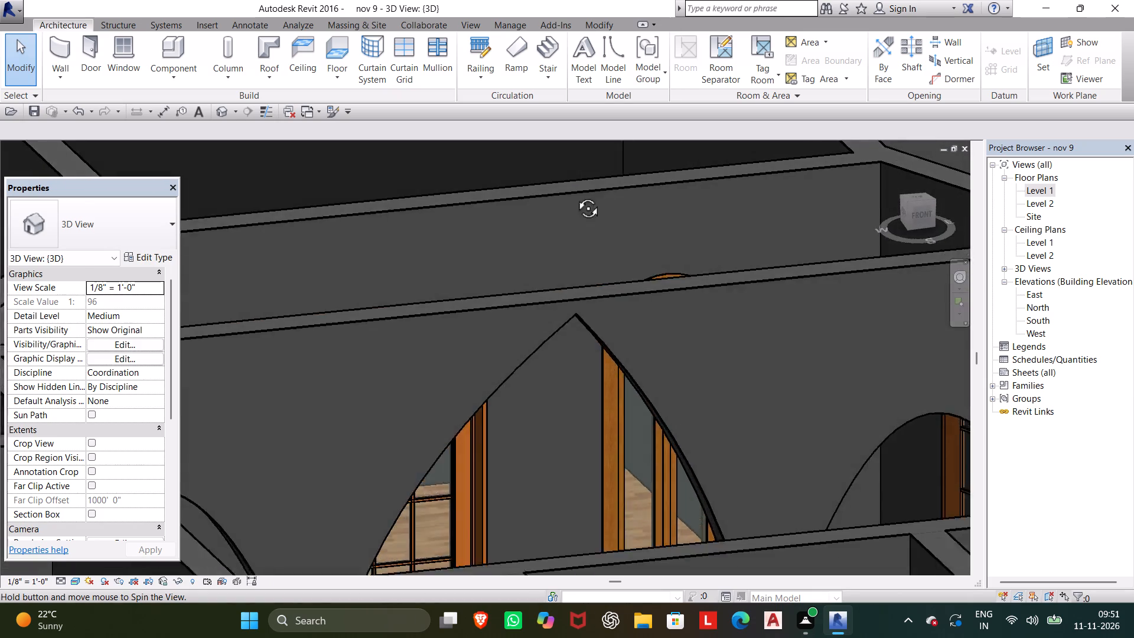
middle_click_drag(575, 195, 620, 356, "shift")
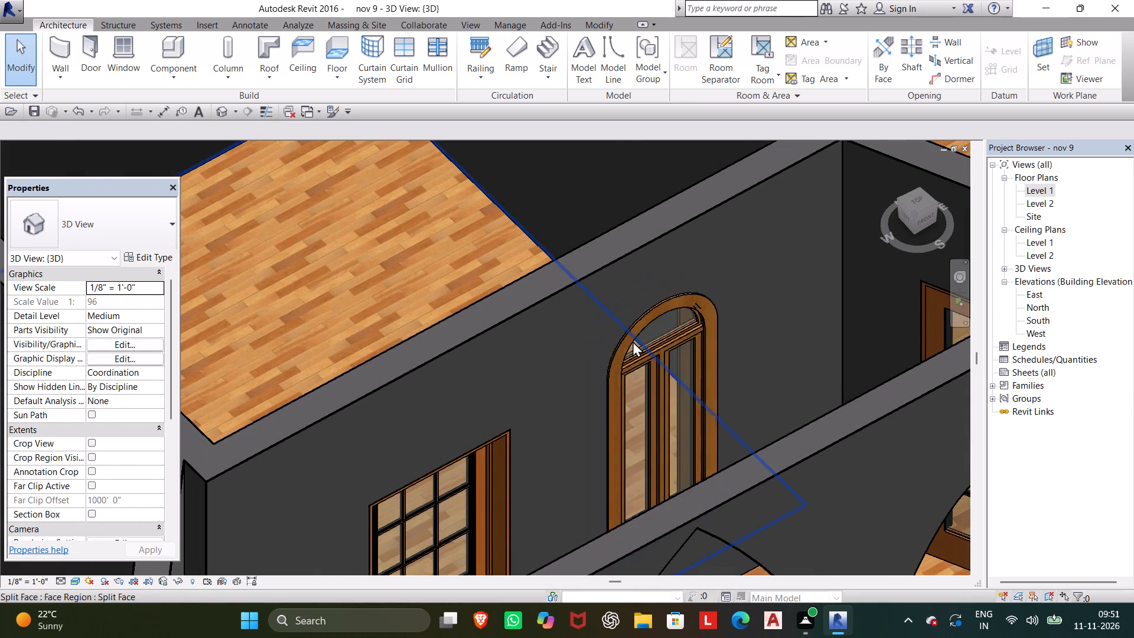
left_click(640, 345)
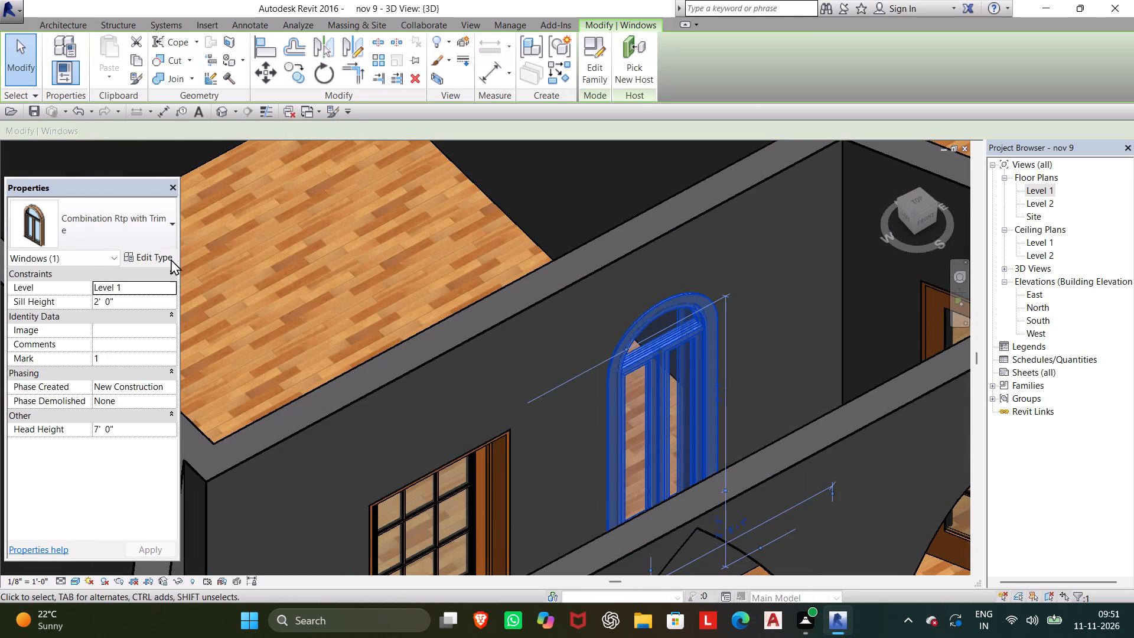
left_click(171, 258)
left_click(763, 353)
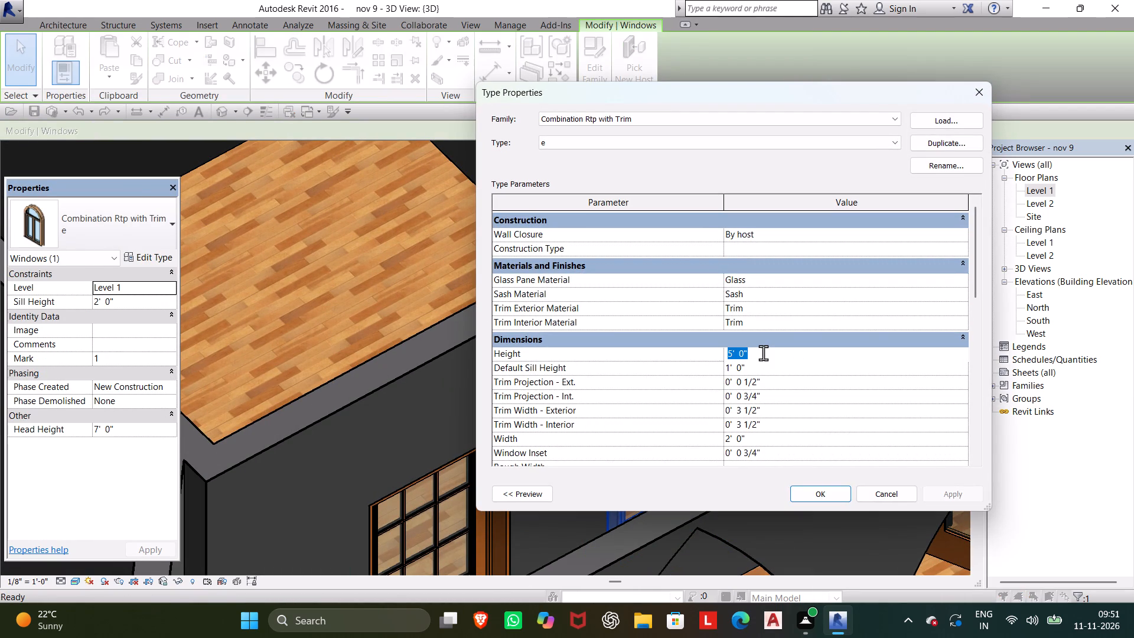
type("4'")
key("Return")
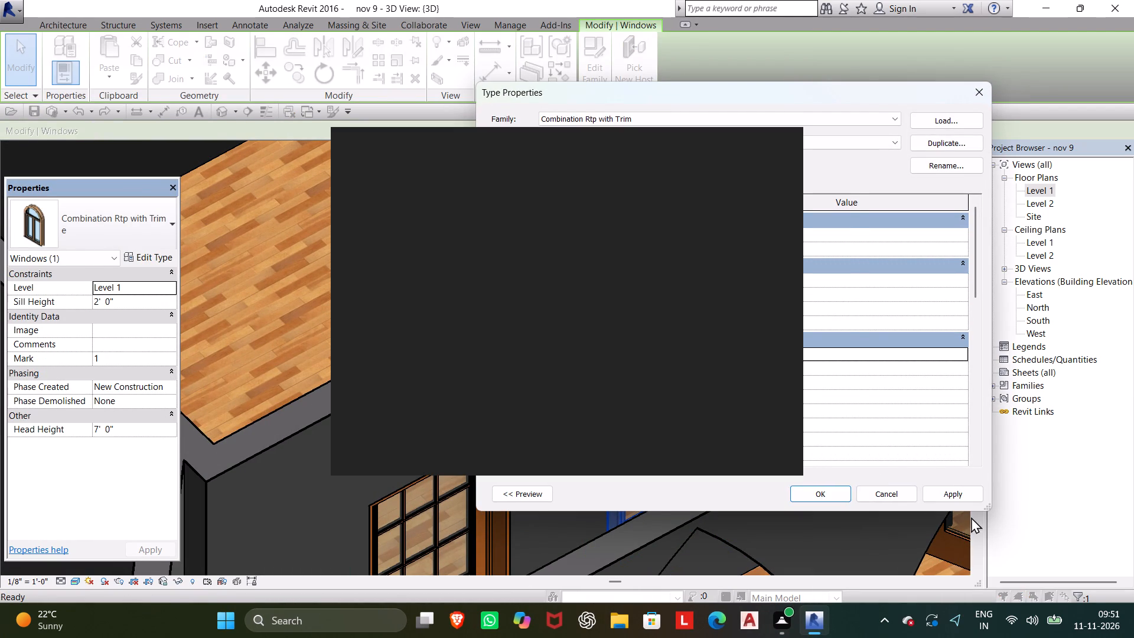
left_click(963, 500)
left_click(812, 497)
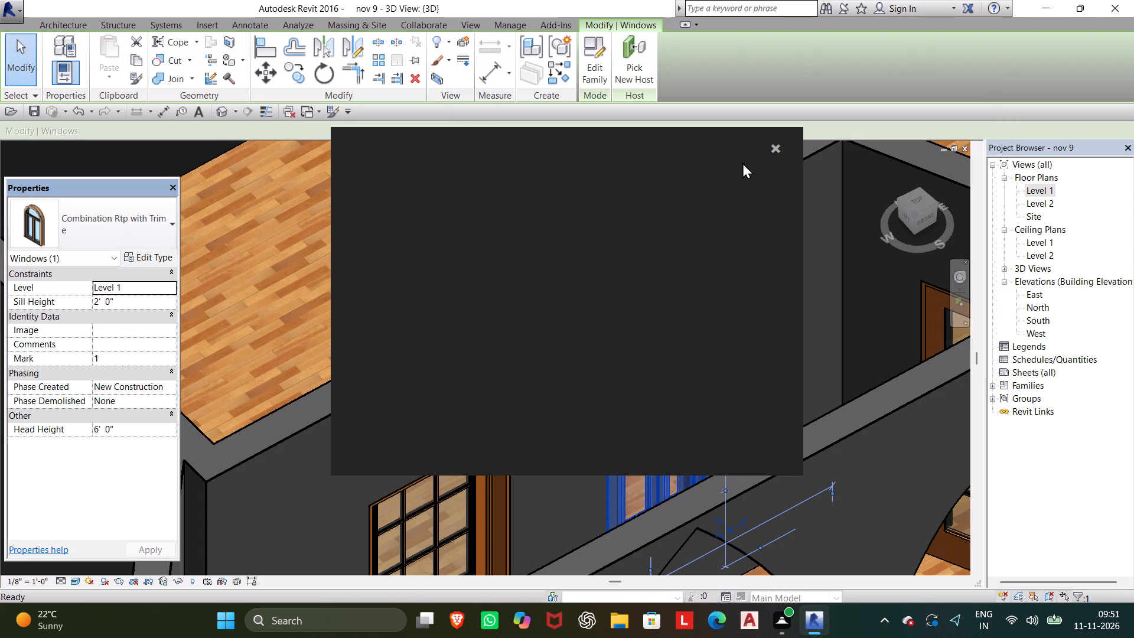
left_click(776, 146)
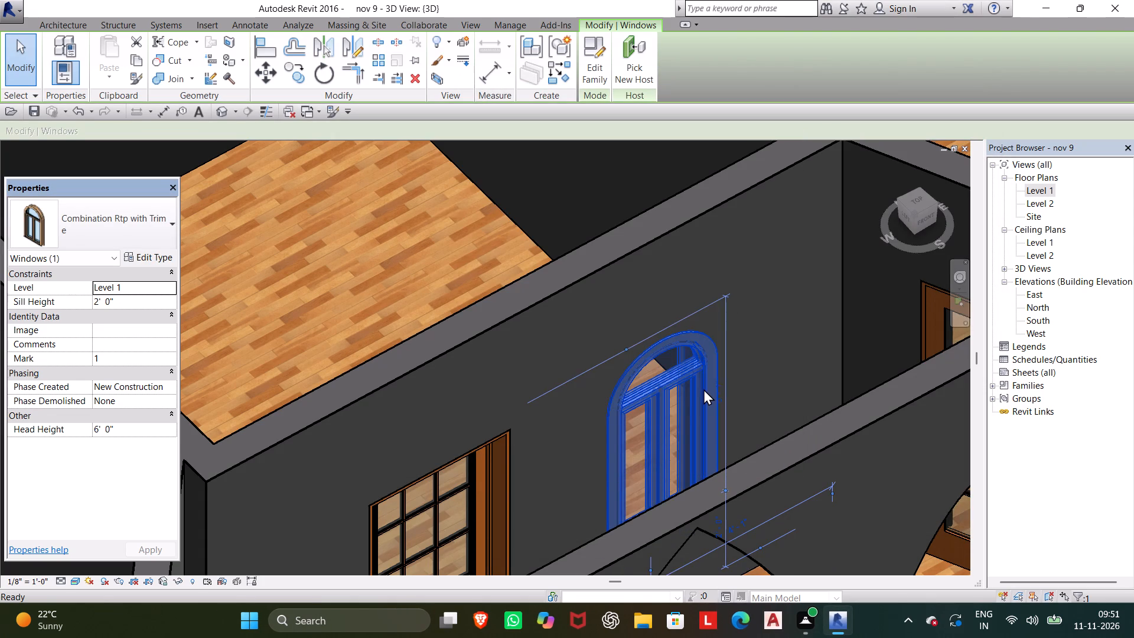
Inspect the resized arched-top window and the hall's arches and doors from several angles, including an overall view of the house.
key("Escape")
scroll(687, 409, "down", 1)
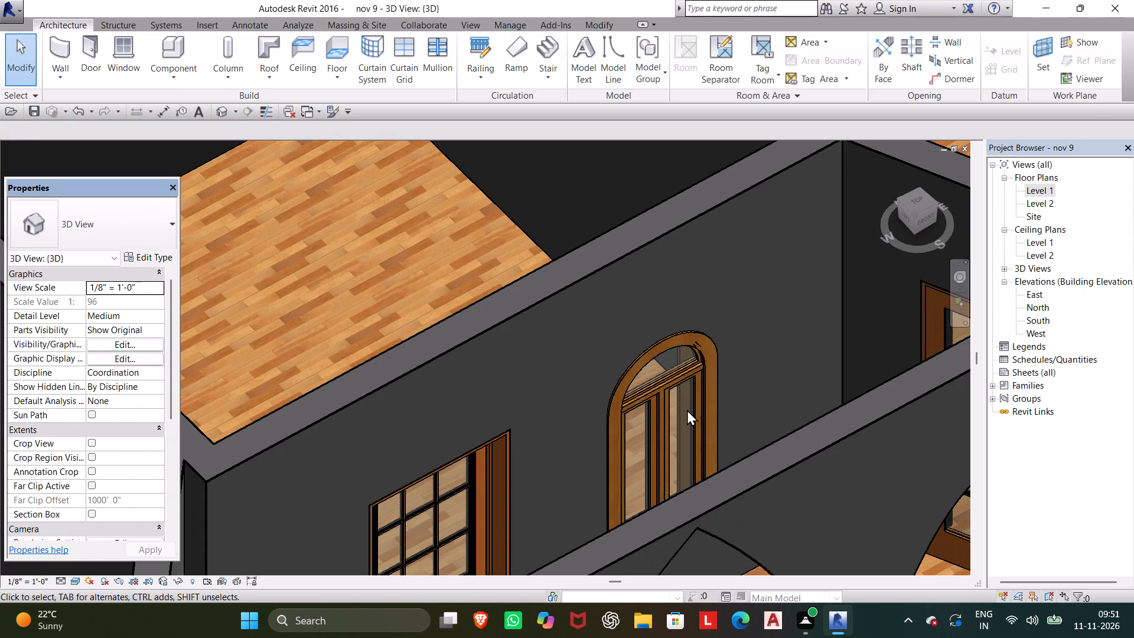
middle_click_drag(687, 409, 548, 466, "shift")
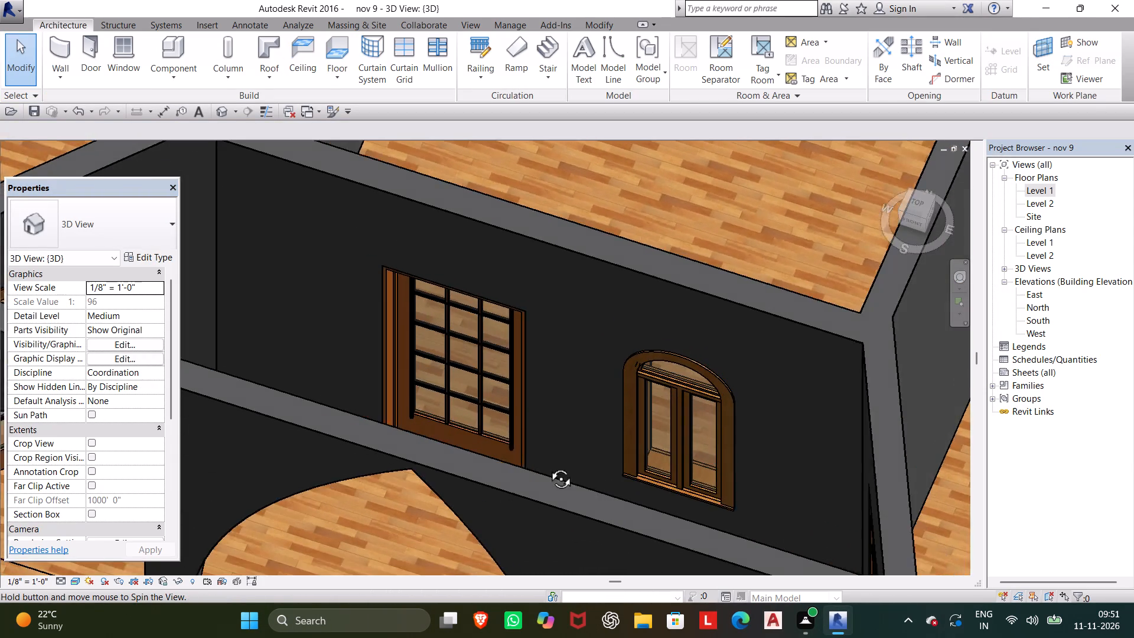
middle_click_drag(548, 466, 478, 313, "shift")
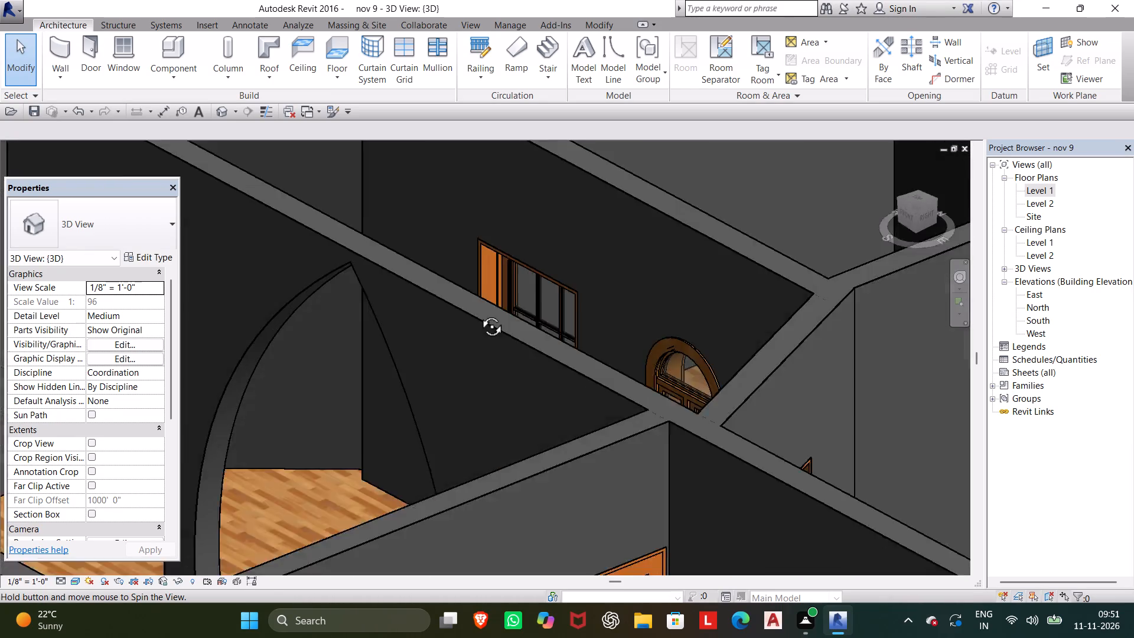
middle_click_drag(478, 313, 614, 224, "shift")
scroll(587, 282, "down", 4)
scroll(571, 318, "down", 1, "shift")
middle_click_drag(570, 320, 553, 448, "shift")
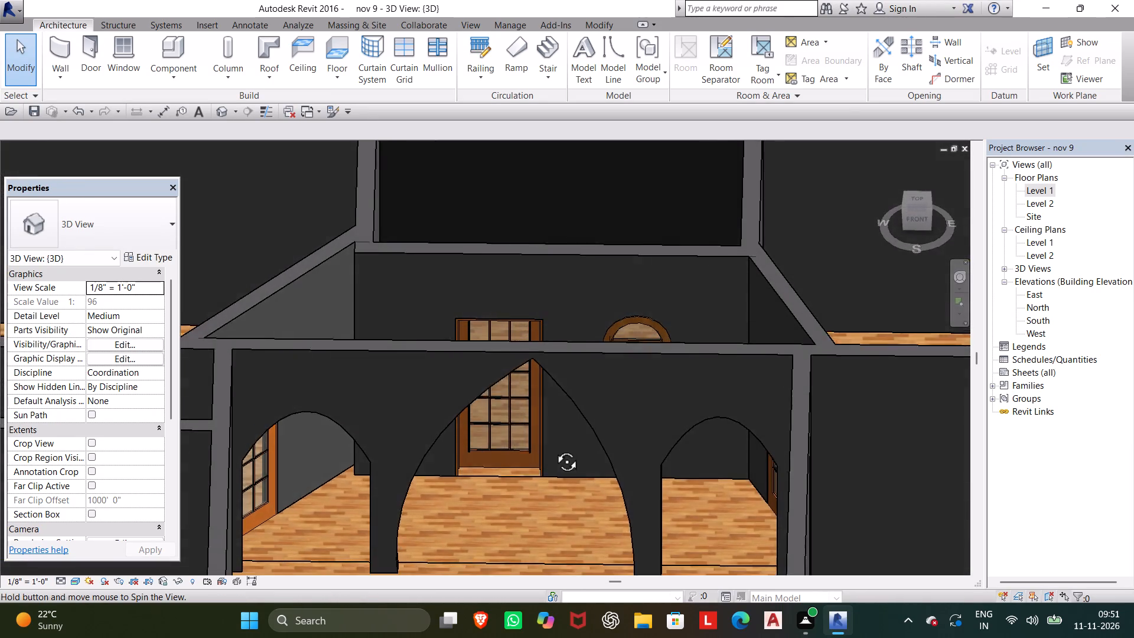
middle_click_drag(553, 448, 553, 451, "shift")
scroll(546, 454, "down", 11)
middle_click_drag(550, 431, 546, 507)
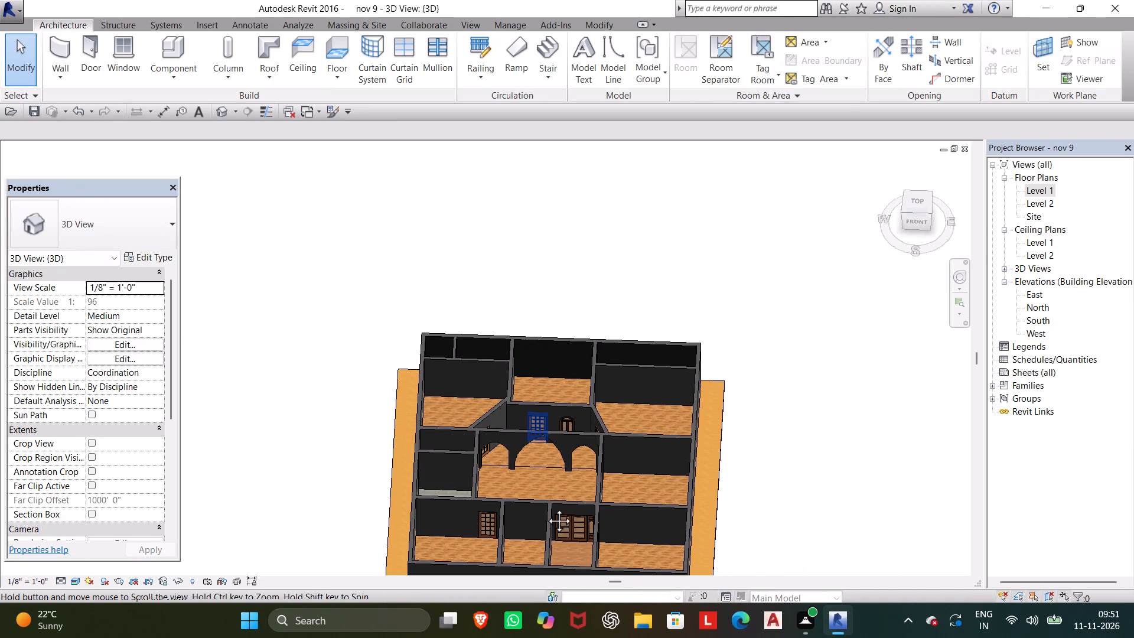
middle_click_drag(546, 507, 547, 504)
middle_click_drag(504, 456, 420, 492)
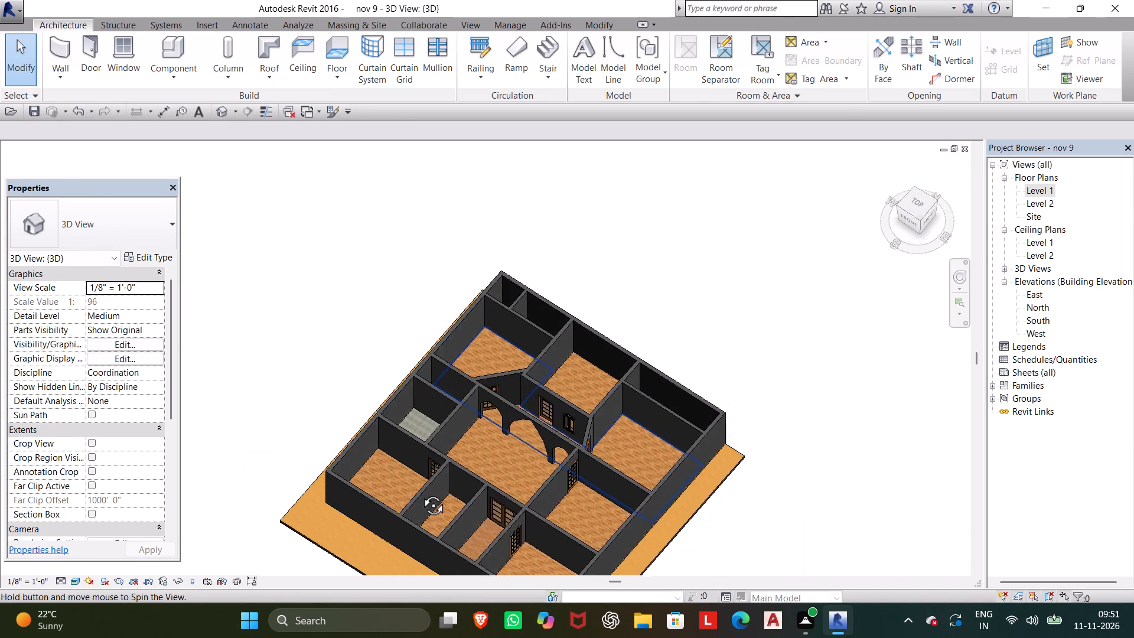
middle_click_drag(420, 492, 409, 497)
scroll(480, 388, "up", 6)
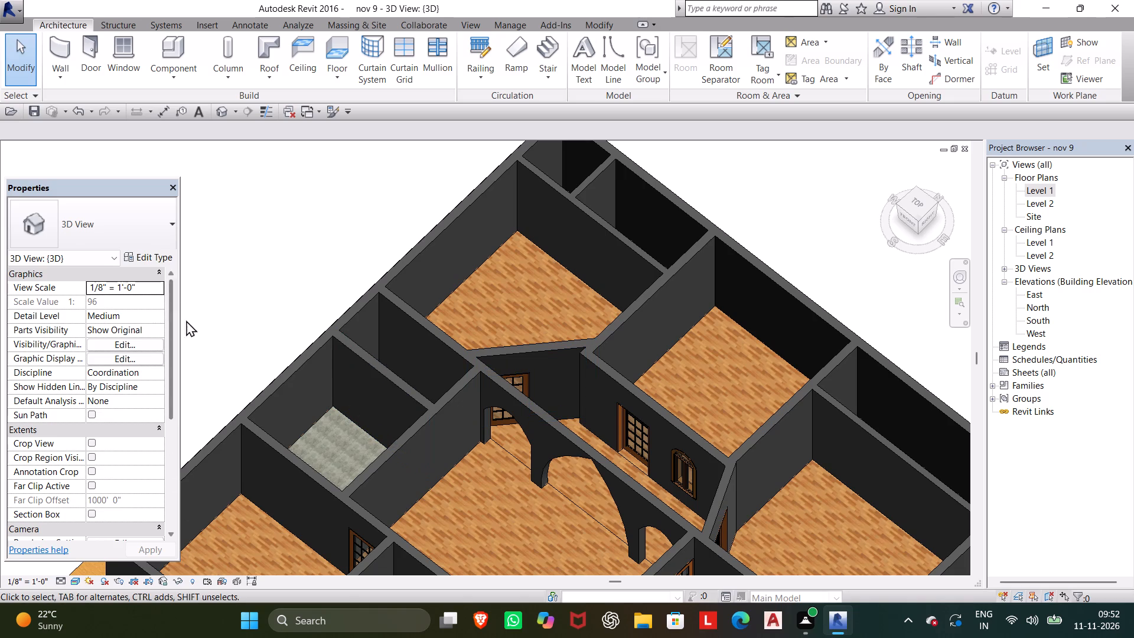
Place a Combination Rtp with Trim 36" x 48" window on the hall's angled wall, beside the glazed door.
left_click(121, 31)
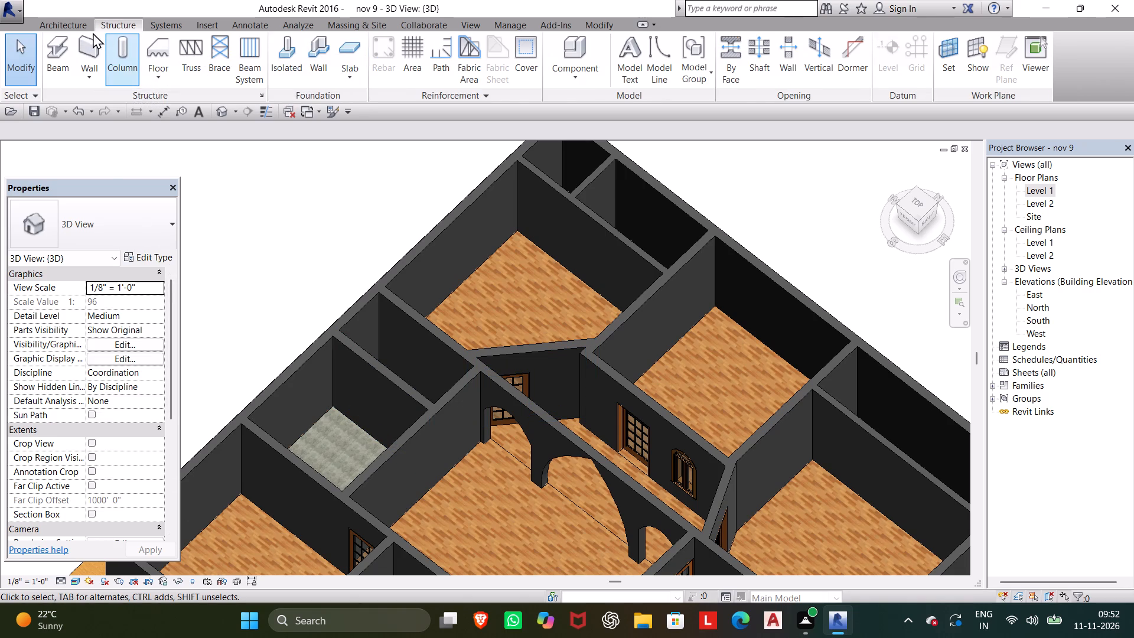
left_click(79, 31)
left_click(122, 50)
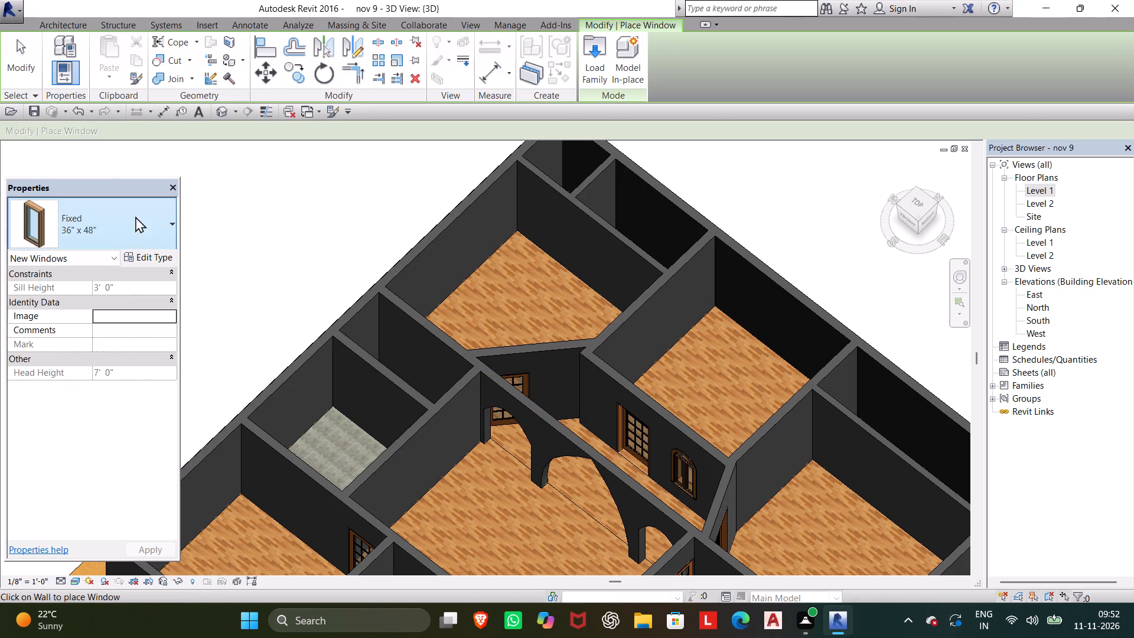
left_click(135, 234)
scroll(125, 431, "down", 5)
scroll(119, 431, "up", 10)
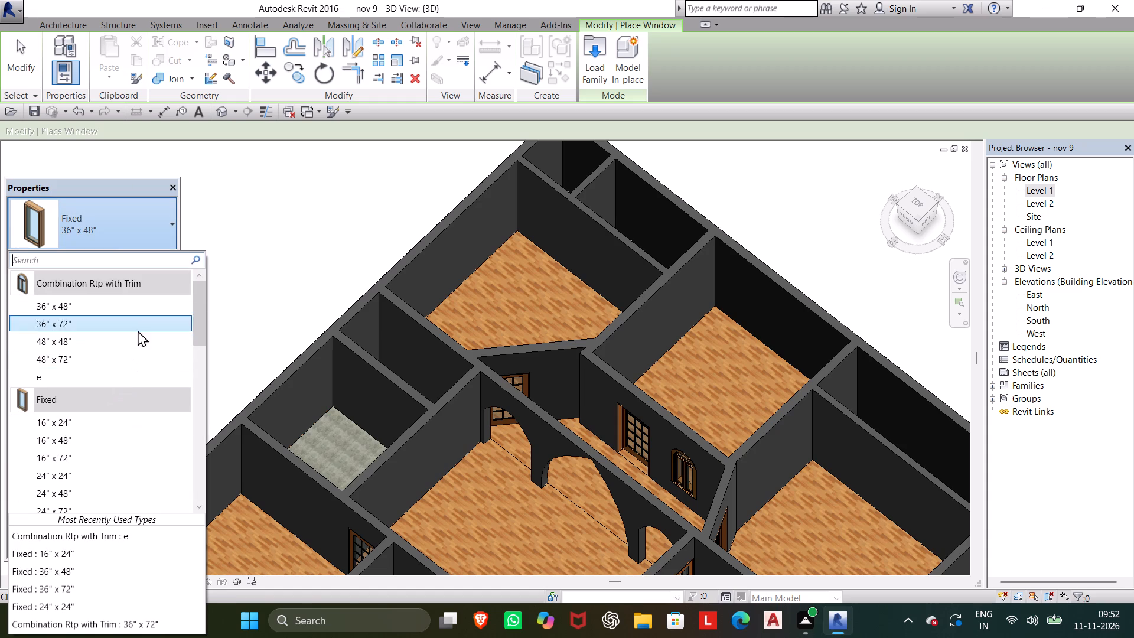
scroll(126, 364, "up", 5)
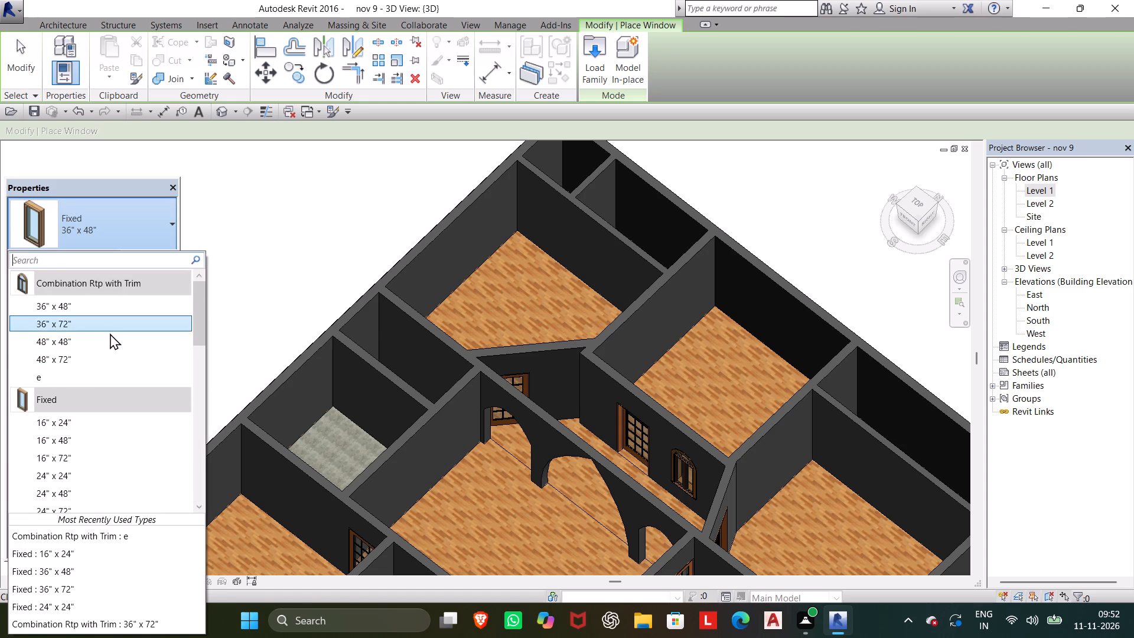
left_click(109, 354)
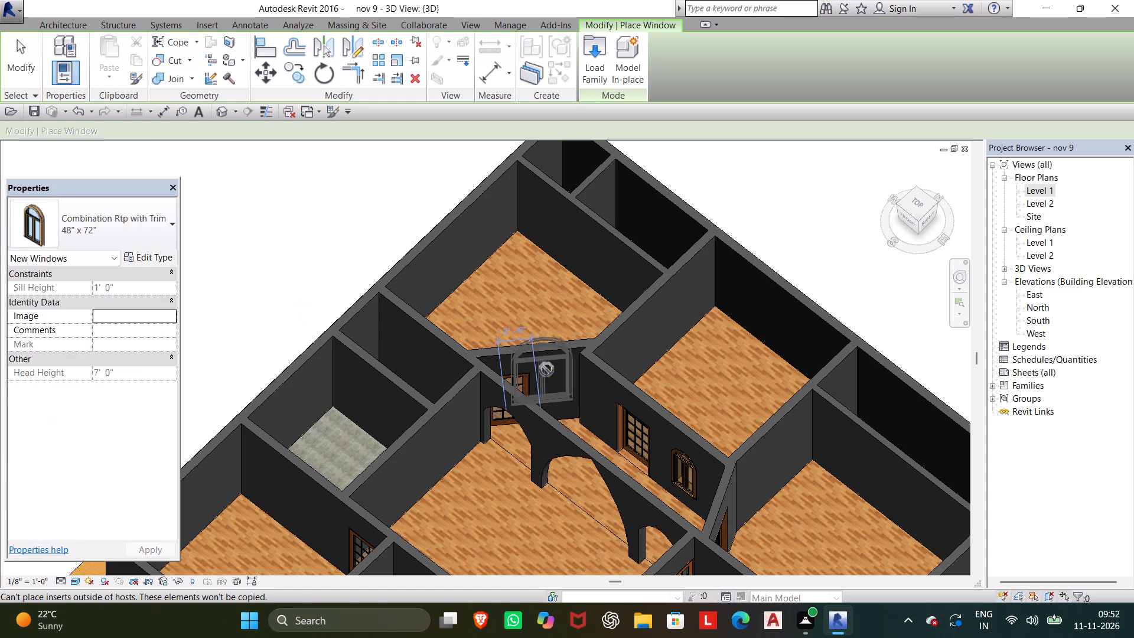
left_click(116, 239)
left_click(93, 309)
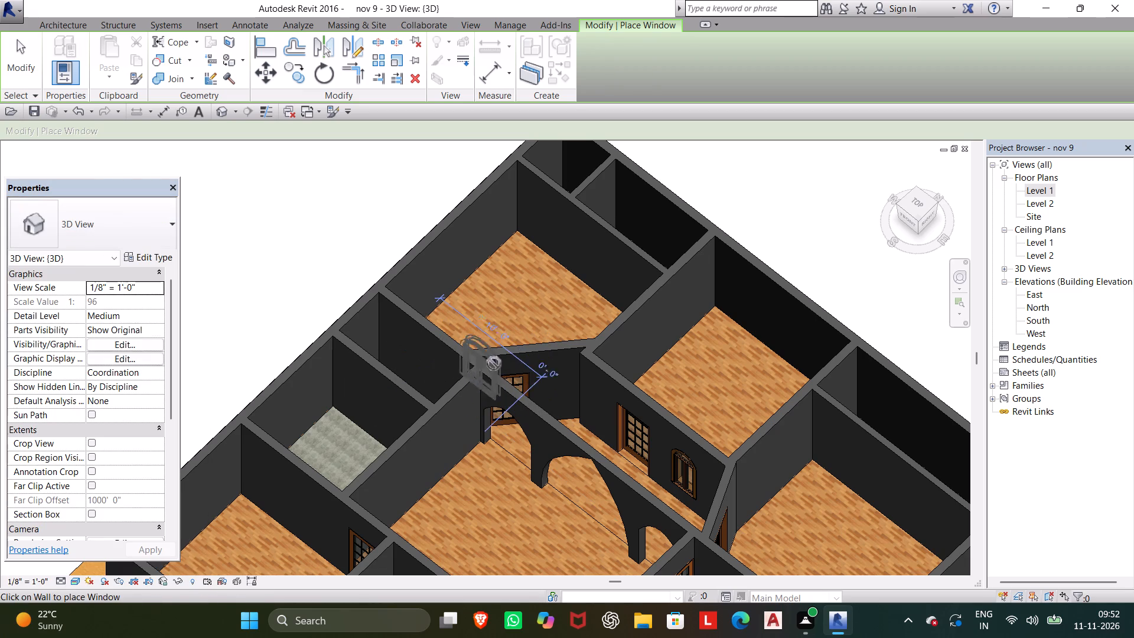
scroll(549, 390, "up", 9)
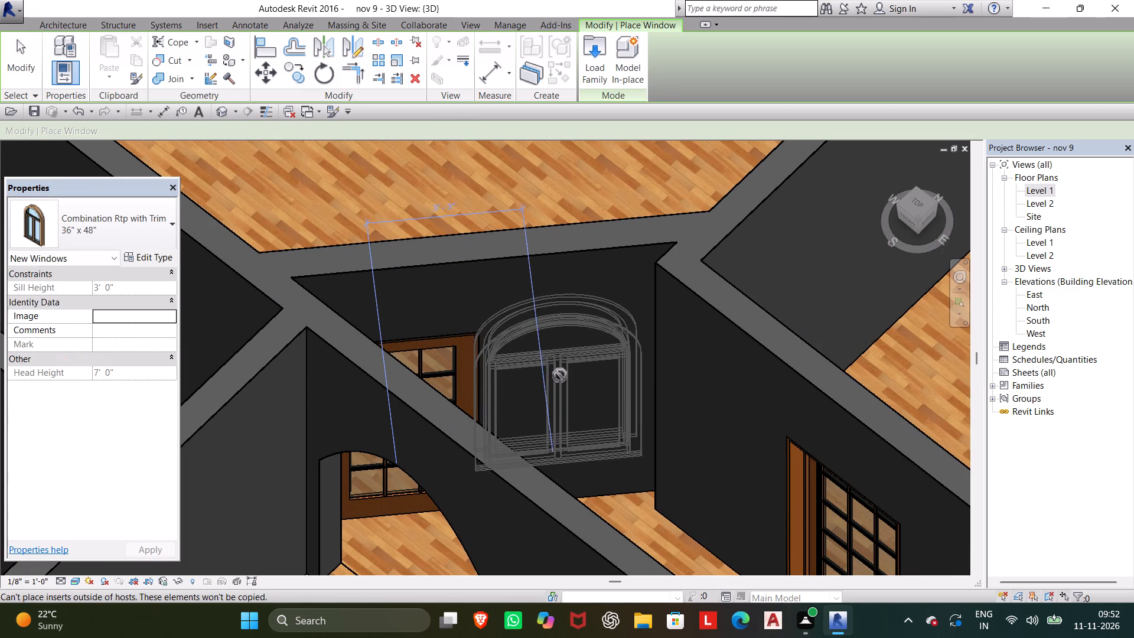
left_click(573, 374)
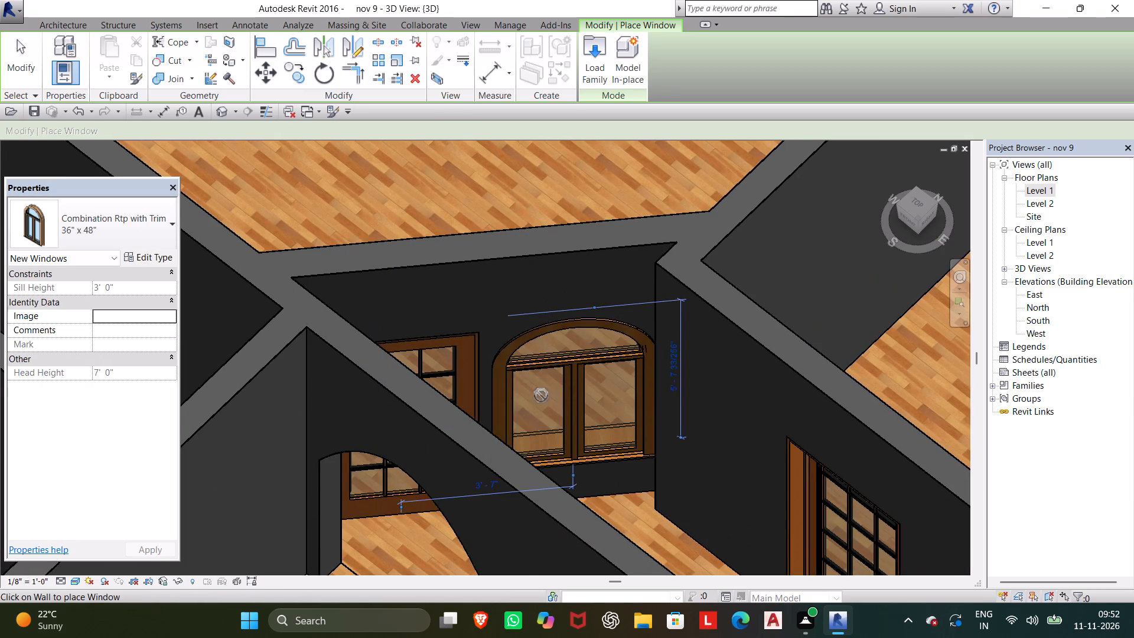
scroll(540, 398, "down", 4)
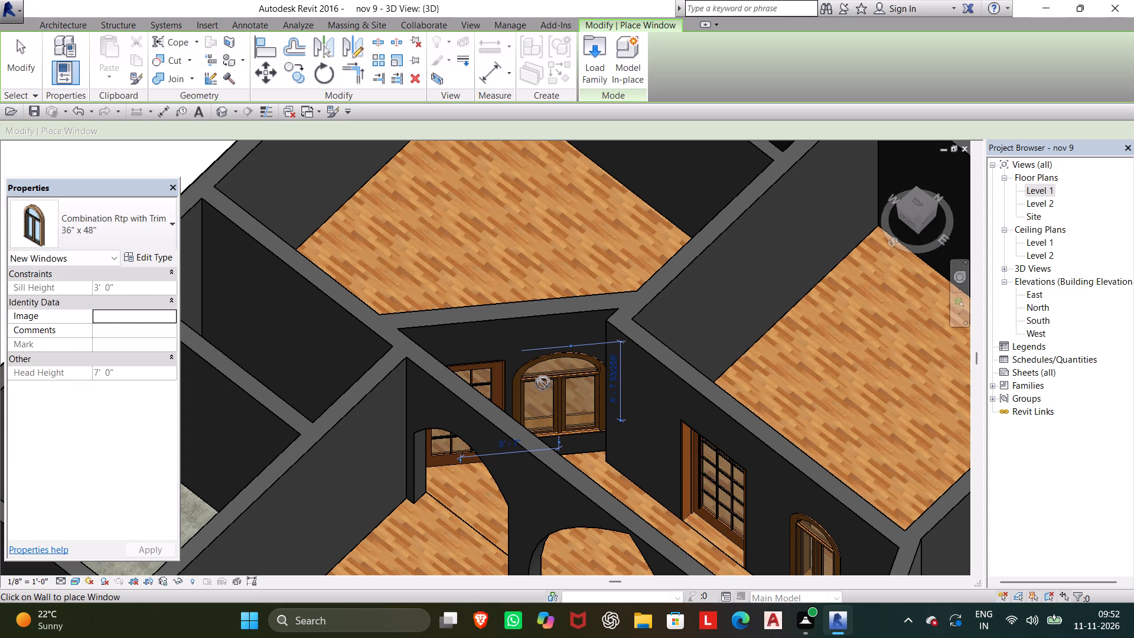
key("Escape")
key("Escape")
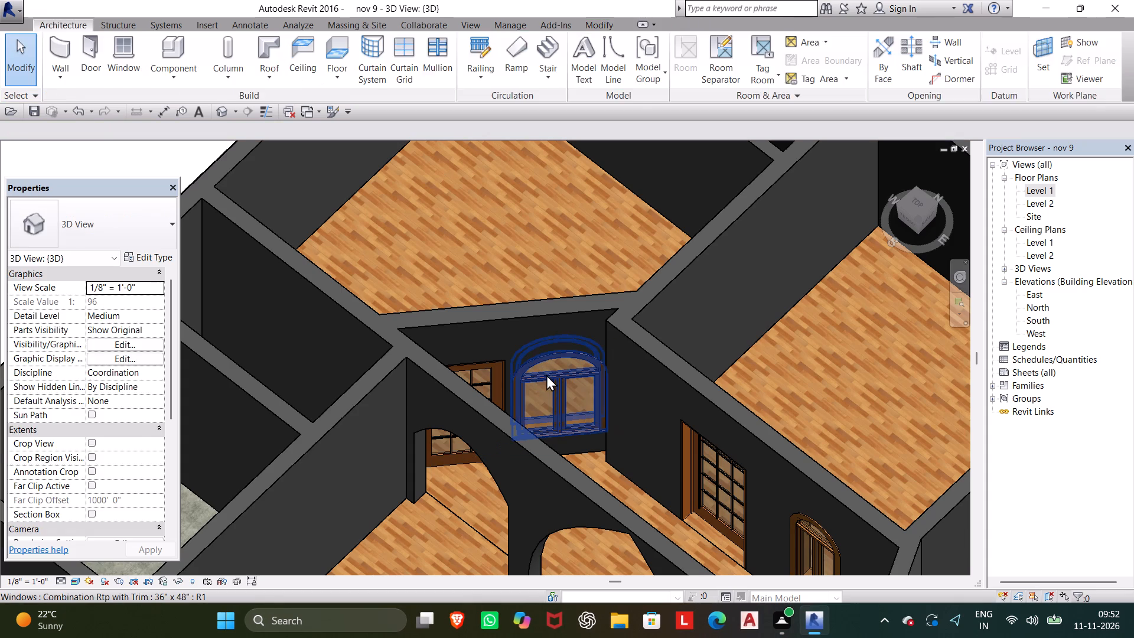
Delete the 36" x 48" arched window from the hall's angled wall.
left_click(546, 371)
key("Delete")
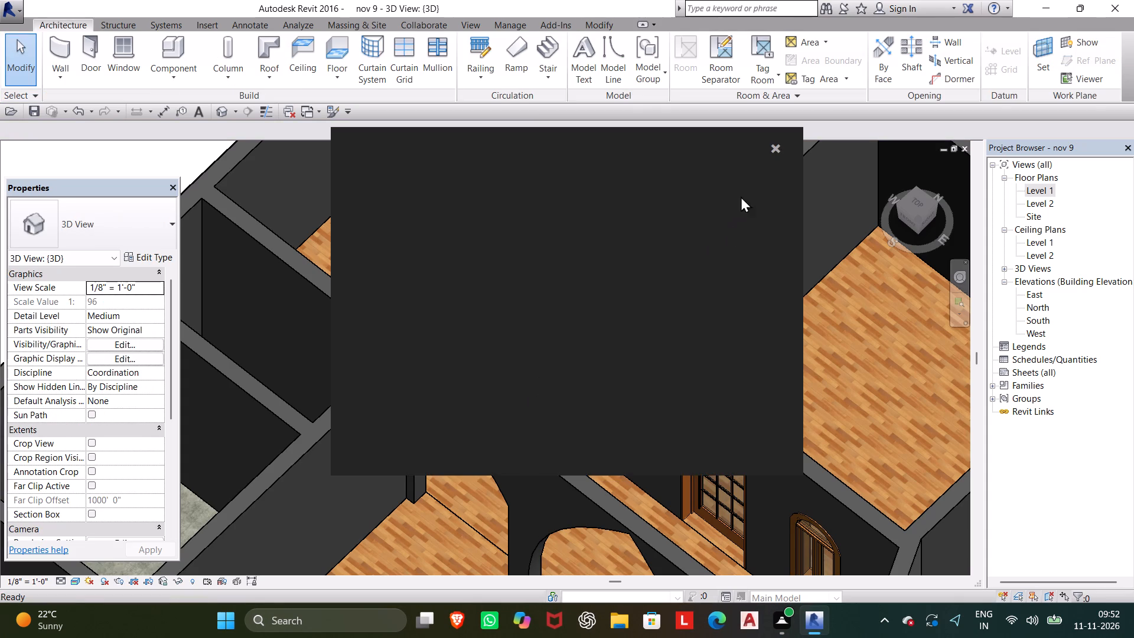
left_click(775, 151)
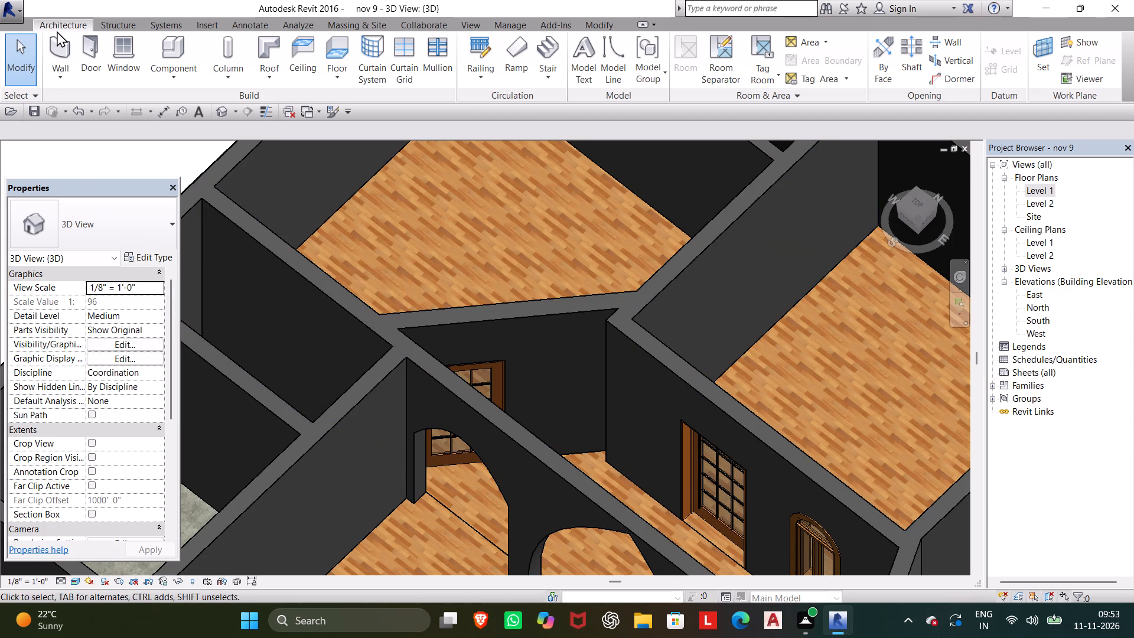
Load the Archtop with Trim window family from the US Imperial library's Windows folder.
left_click(124, 41)
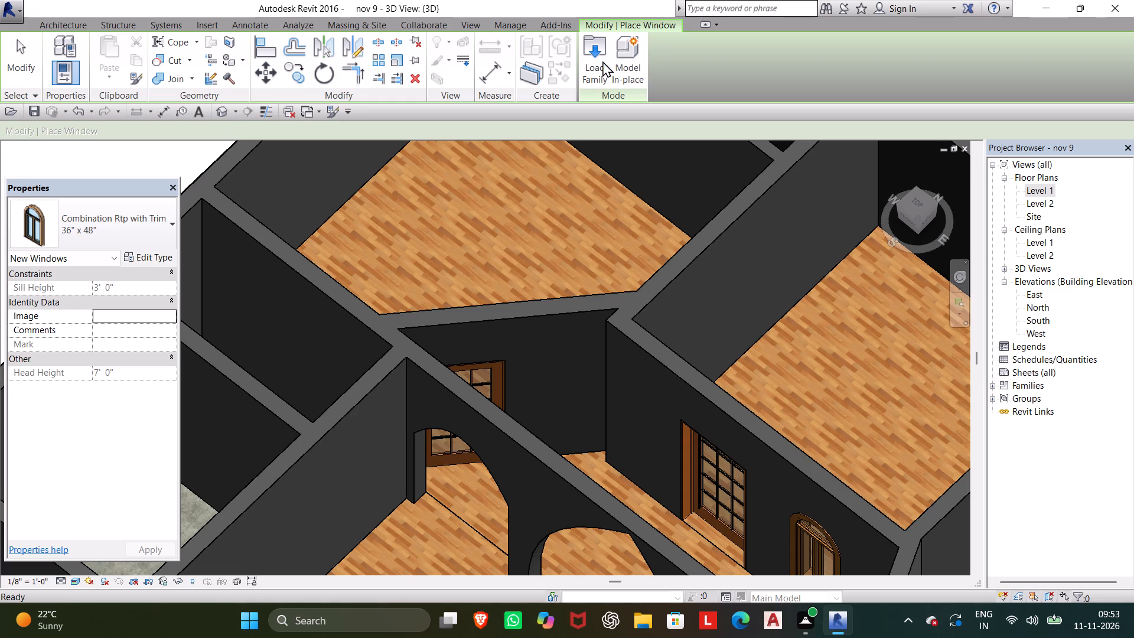
left_click(594, 54)
scroll(573, 549, "down", 3)
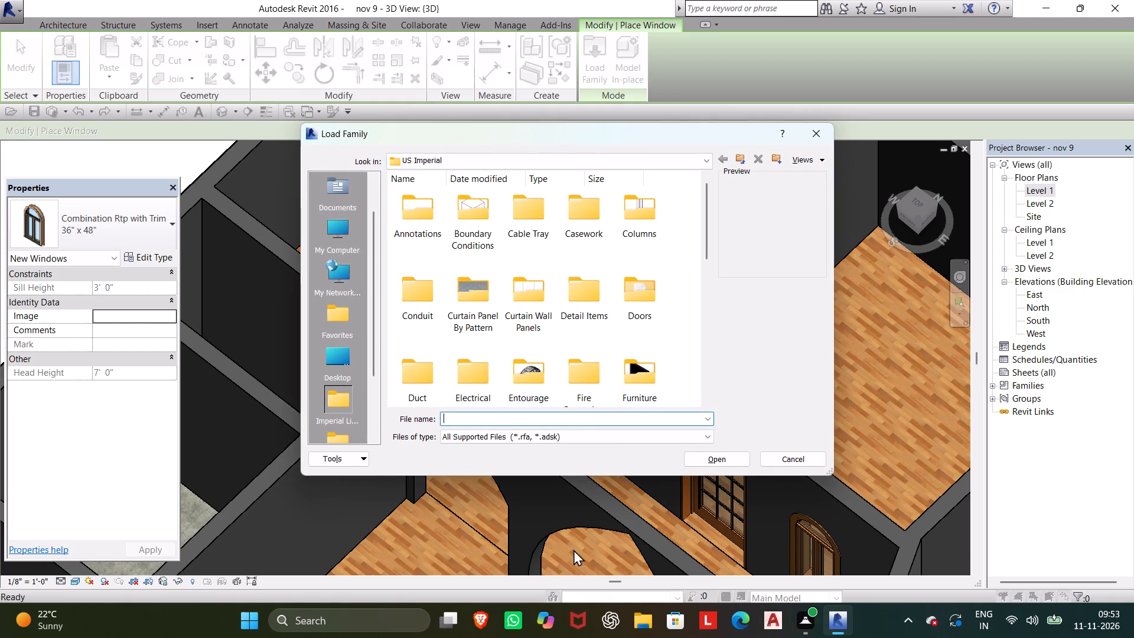
scroll(573, 549, "down", 2)
scroll(610, 406, "down", 3)
left_click_drag(527, 367, 533, 369)
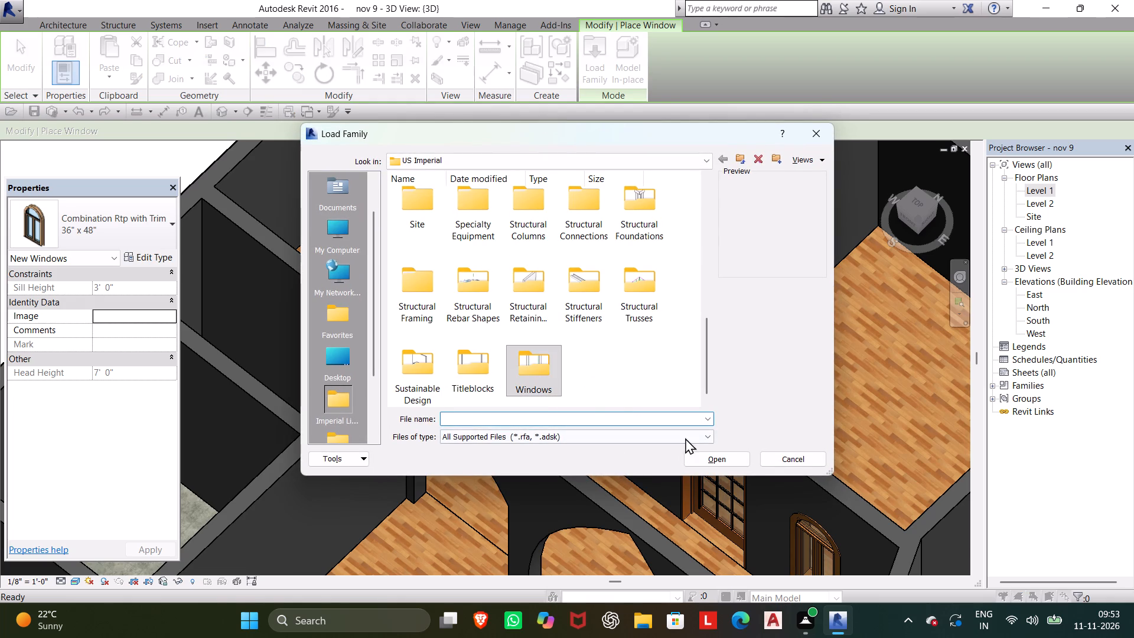
left_click(703, 457)
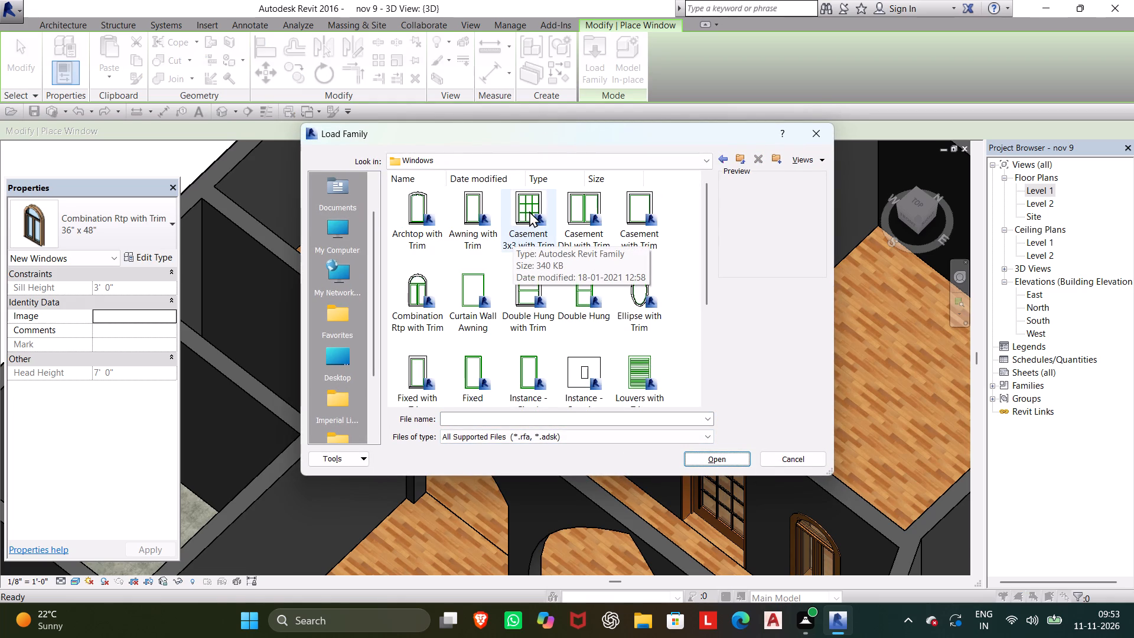
scroll(441, 313, "down", 2)
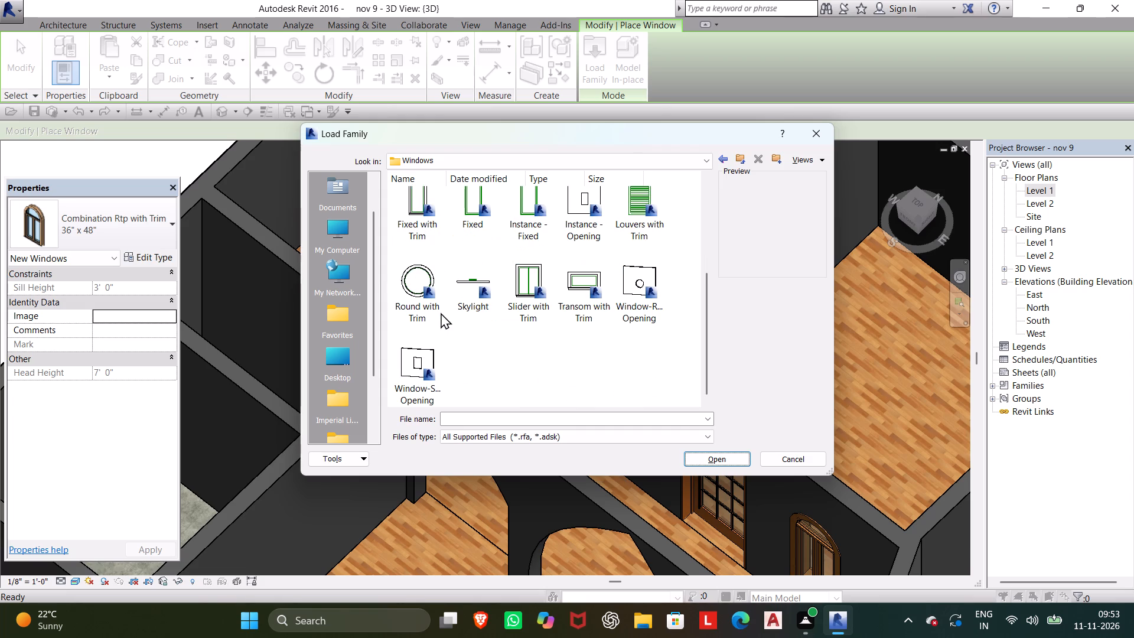
scroll(519, 260, "up", 3)
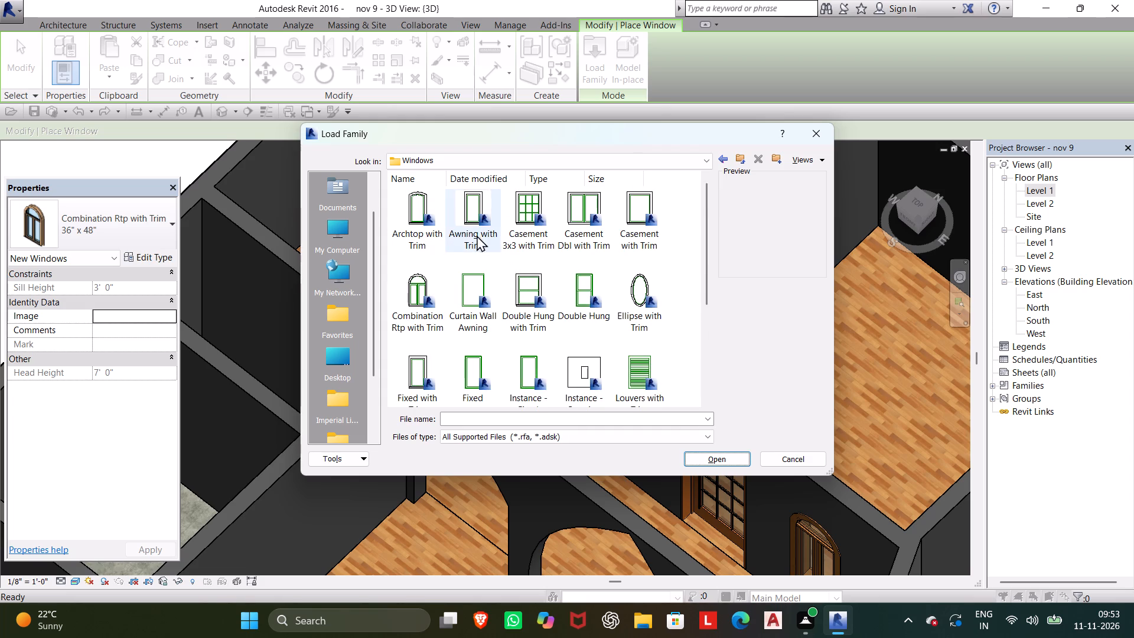
left_click(425, 213)
left_click(727, 466)
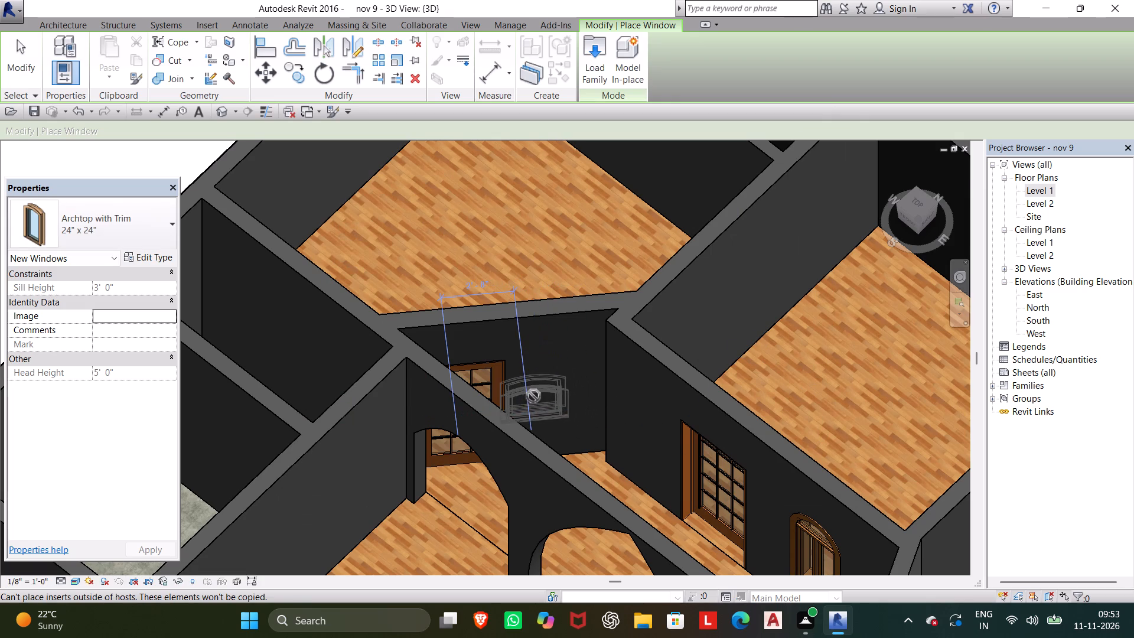
Place an Archtop with Trim 24" x 24" window on the hall's angled wall, beside the glazed door.
scroll(532, 386, "up", 7)
left_click(566, 366)
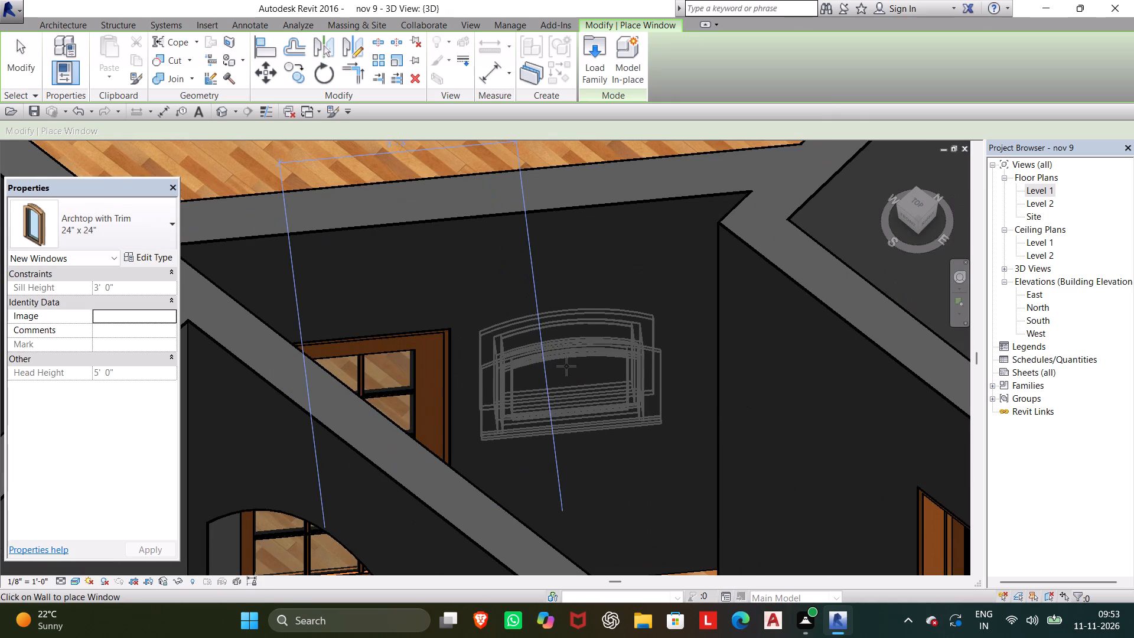
scroll(605, 445, "down", 1)
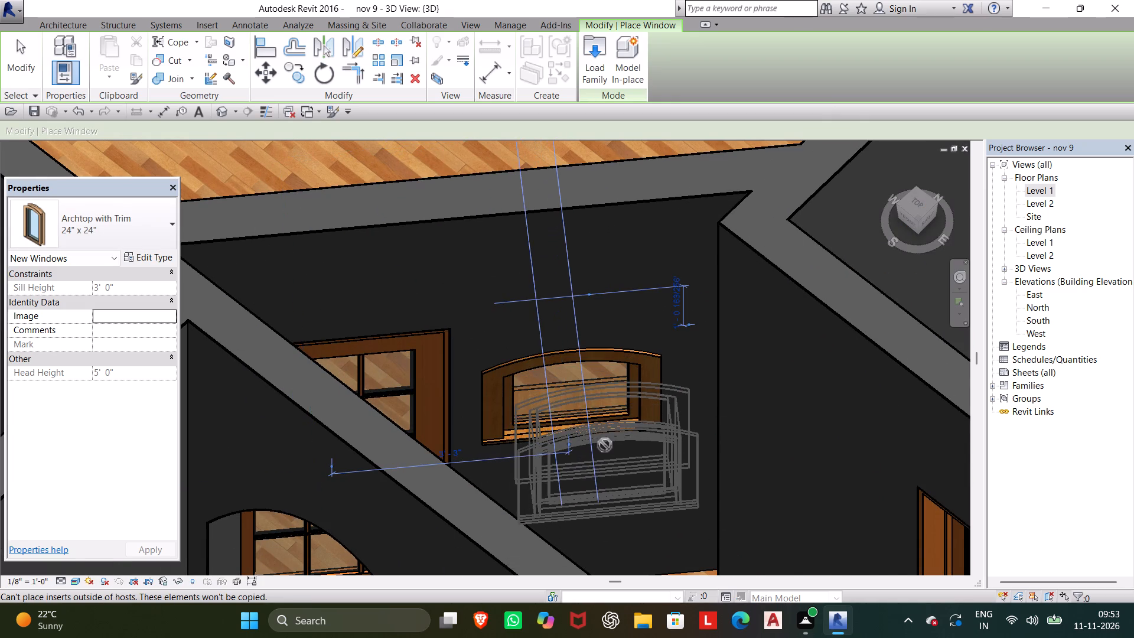
scroll(605, 445, "down", 8)
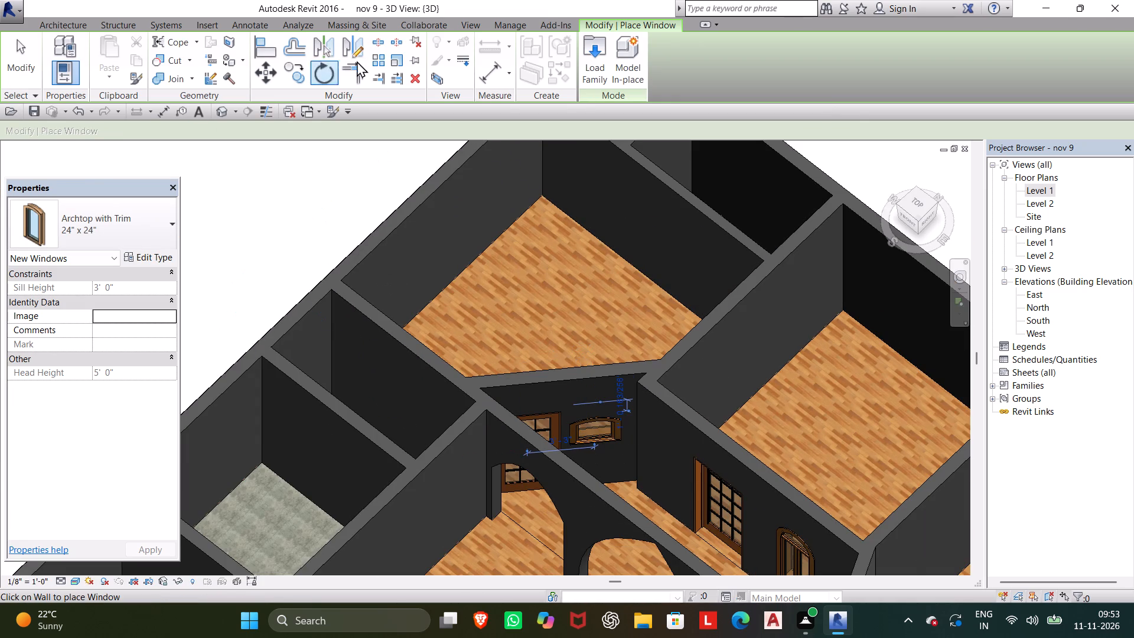
Load the Casement 3x3 with Trim window family from the US Imperial library's Windows folder.
left_click(591, 74)
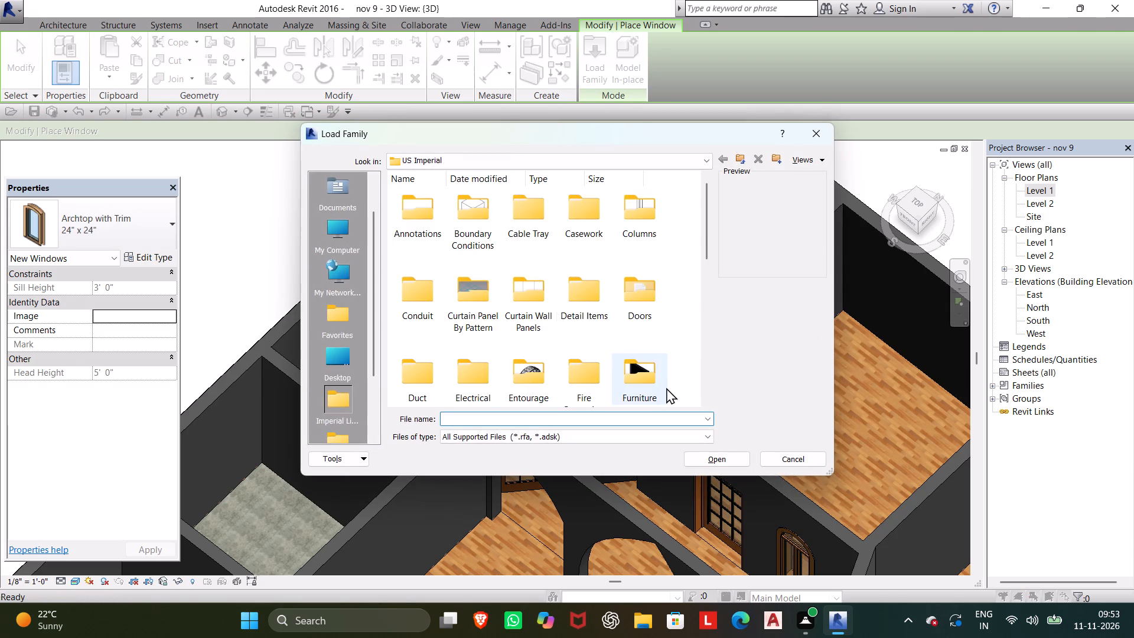
scroll(667, 387, "down", 4)
left_click(532, 371)
left_click(714, 462)
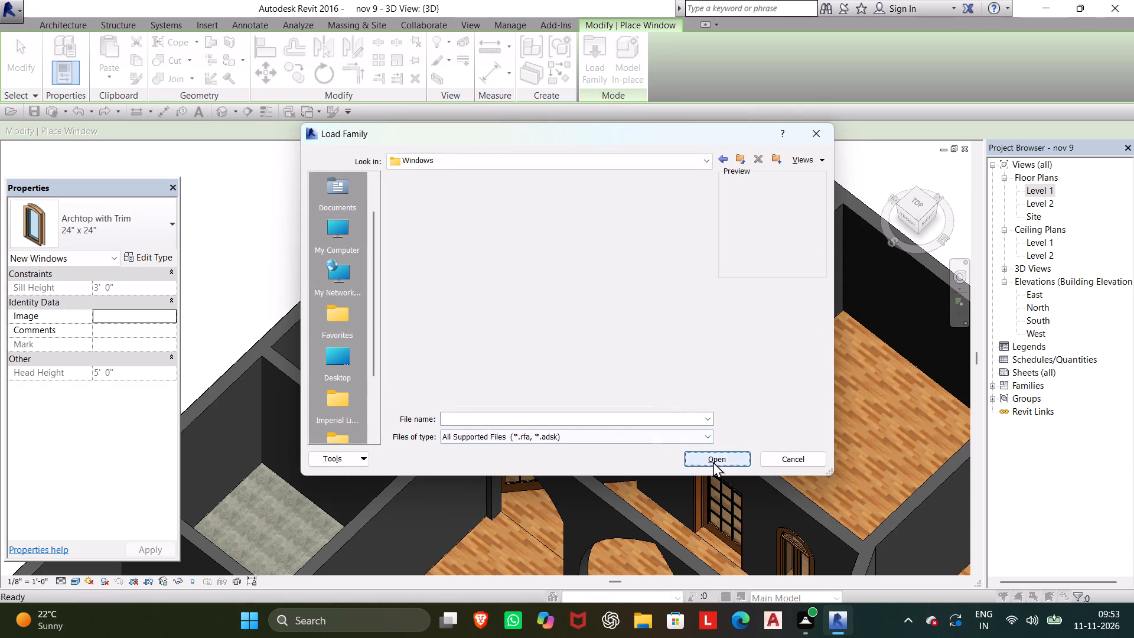
left_click(510, 201)
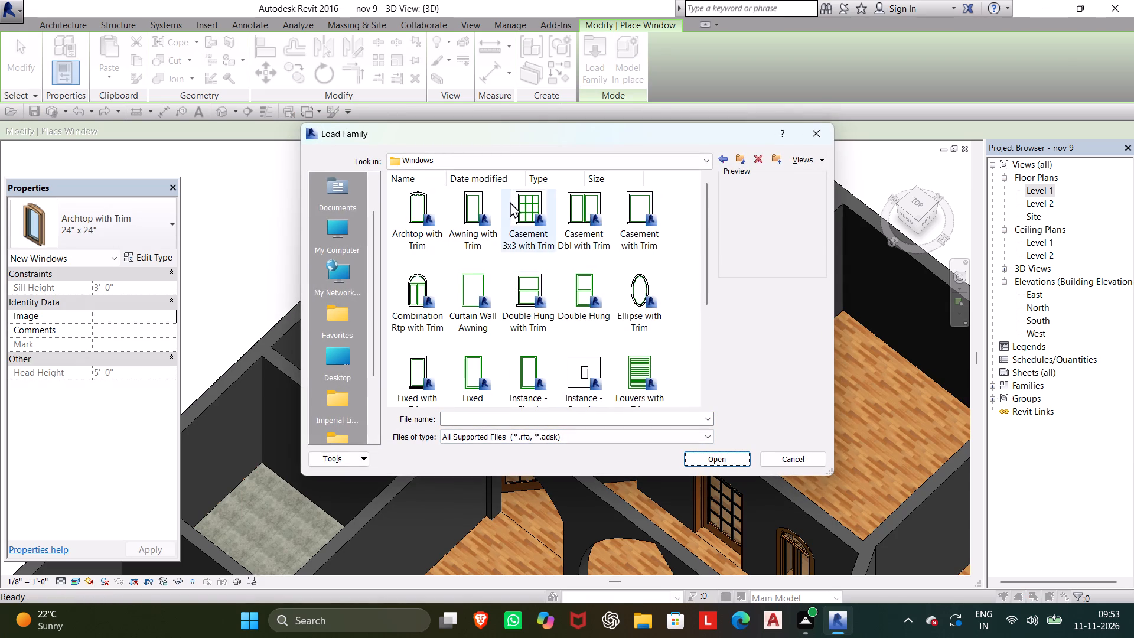
left_click(724, 455)
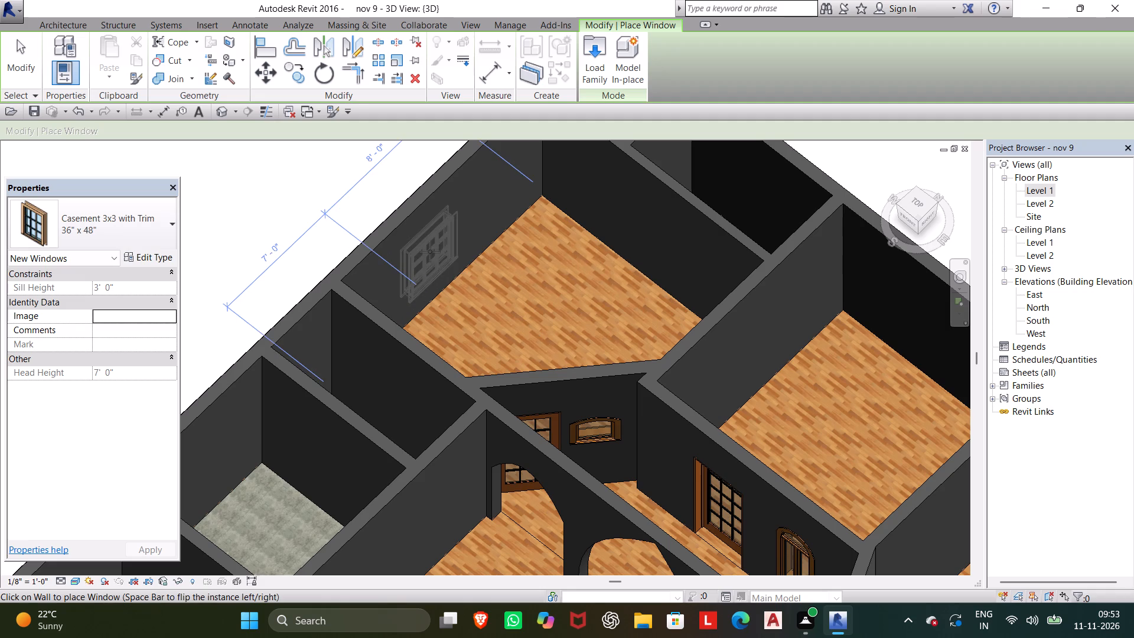
middle_click_drag(412, 341, 572, 372, "shift")
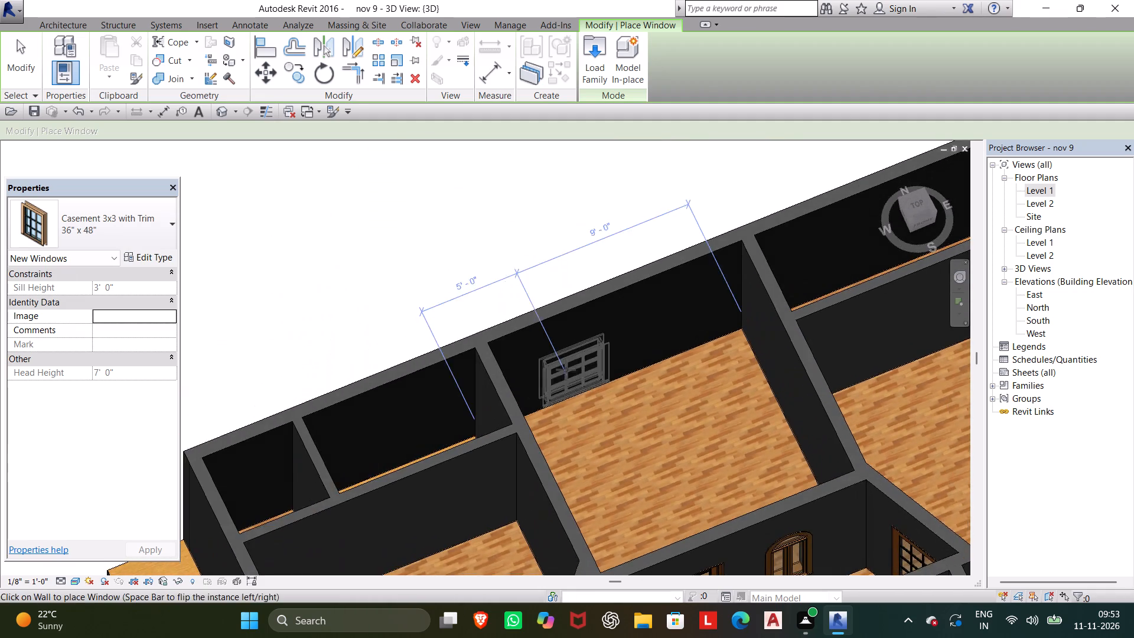
Place two Casement 3x3 with Trim 36" x 48" windows on the house's left exterior wall, one towards each end.
scroll(566, 370, "down", 1)
middle_click_drag(572, 354, 618, 121)
middle_click_drag(533, 291, 640, 118, "shift")
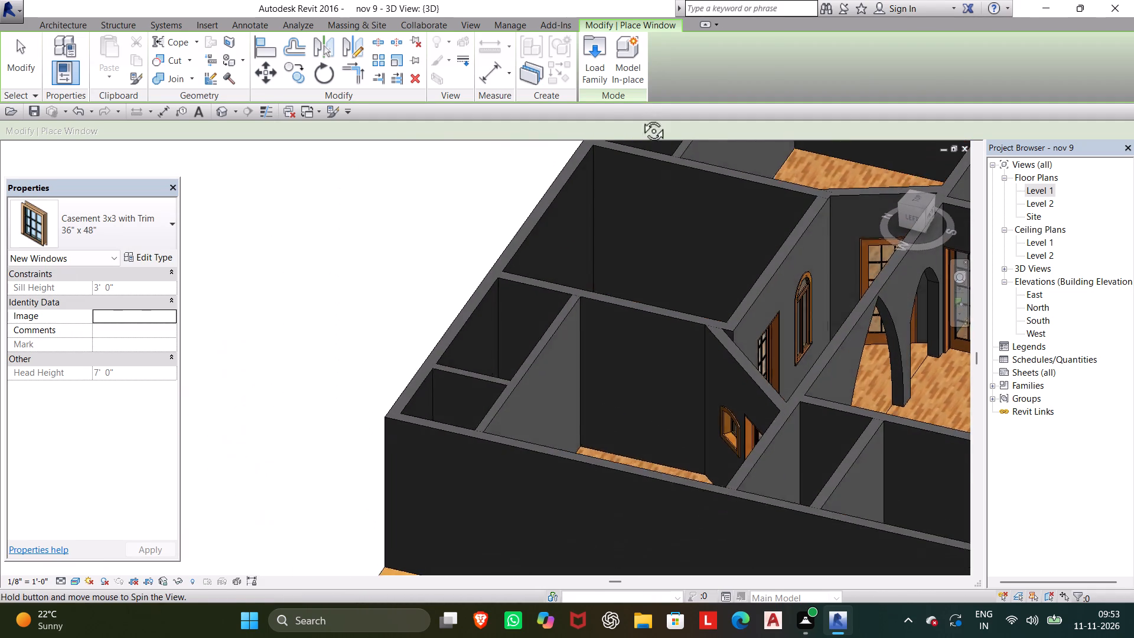
middle_click_drag(640, 118, 641, 109, "shift")
left_click(563, 520)
scroll(599, 520, "down", 2)
middle_click_drag(589, 491, 428, 326)
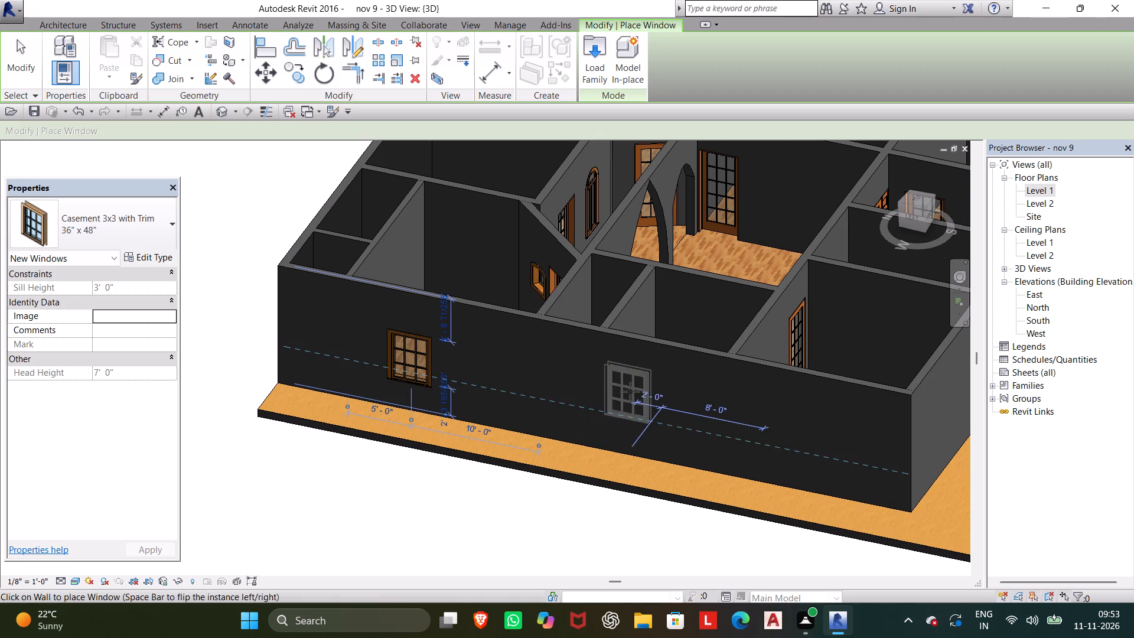
left_click(817, 428)
middle_click_drag(826, 433, 802, 434)
scroll(814, 434, "down", 1)
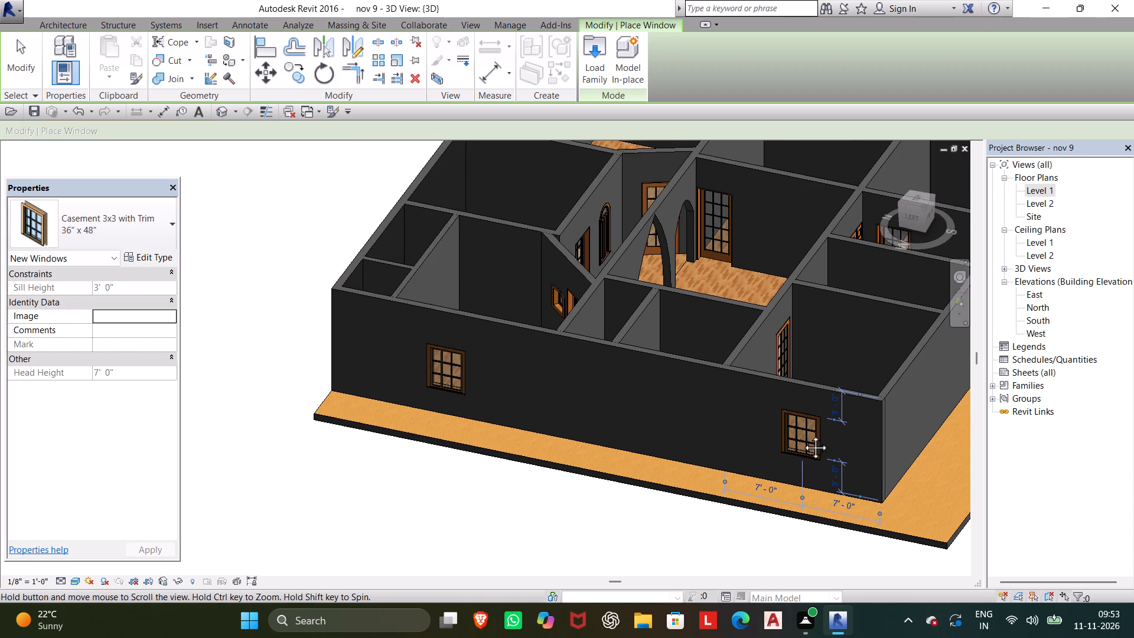
Place three 36" x 48" casement windows on the front exterior wall, one in the left corner room and two in the right.
middle_click_drag(802, 434, 667, 416)
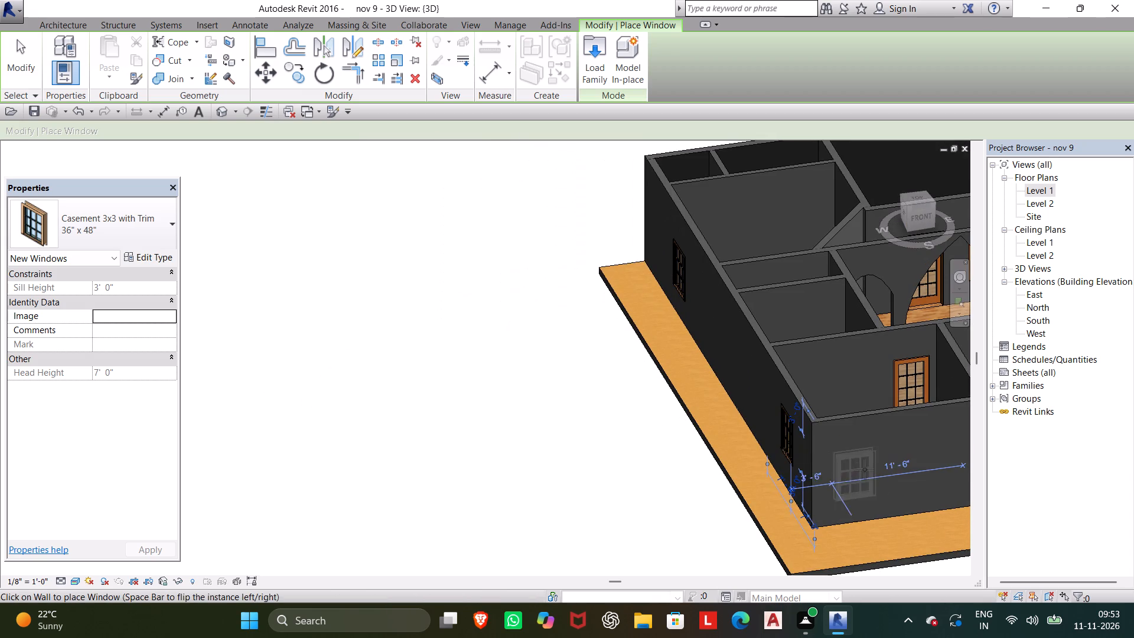
left_click(878, 457)
scroll(878, 457, "down", 1)
middle_click_drag(878, 457, 809, 451)
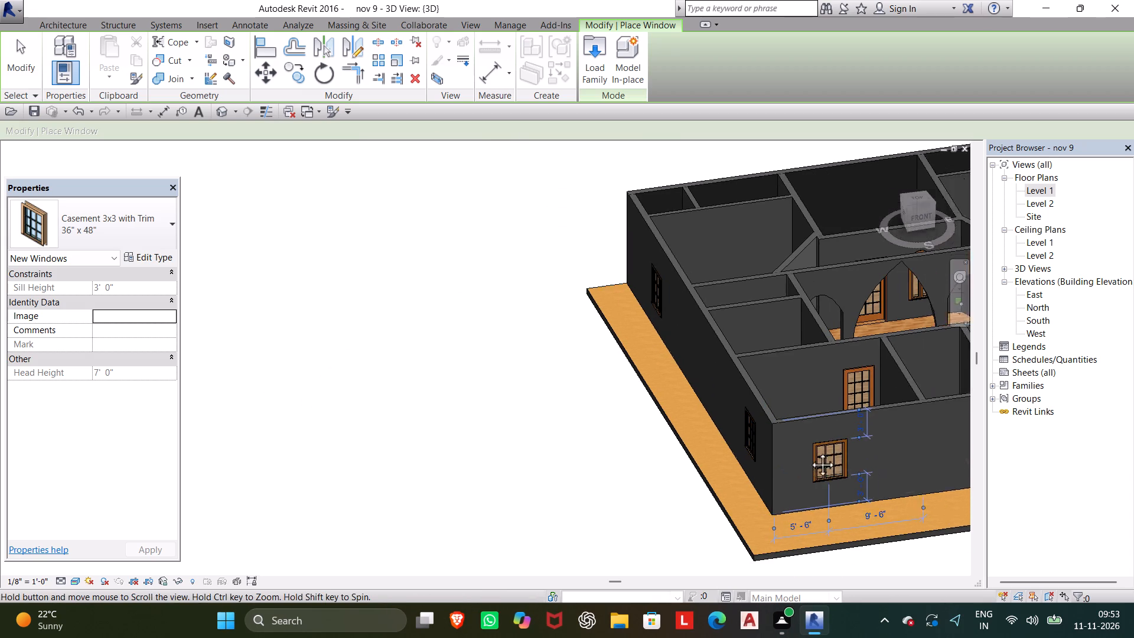
middle_click_drag(809, 451, 424, 445)
scroll(810, 437, "down", 1)
middle_click_drag(825, 435, 903, 441)
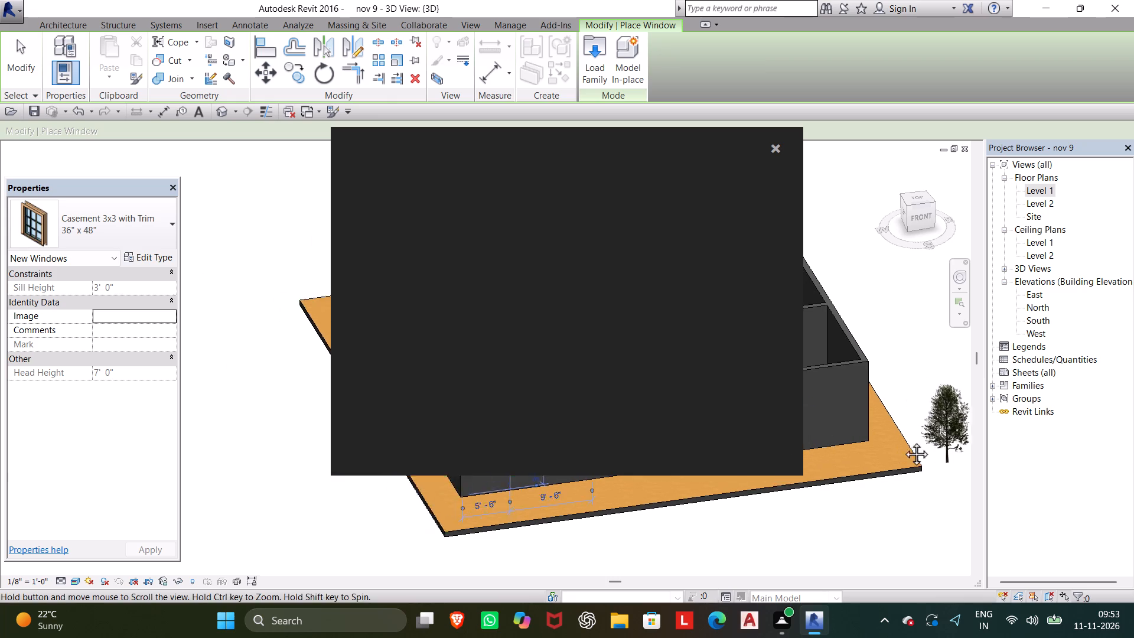
middle_click_drag(903, 441, 919, 444)
left_click(830, 421)
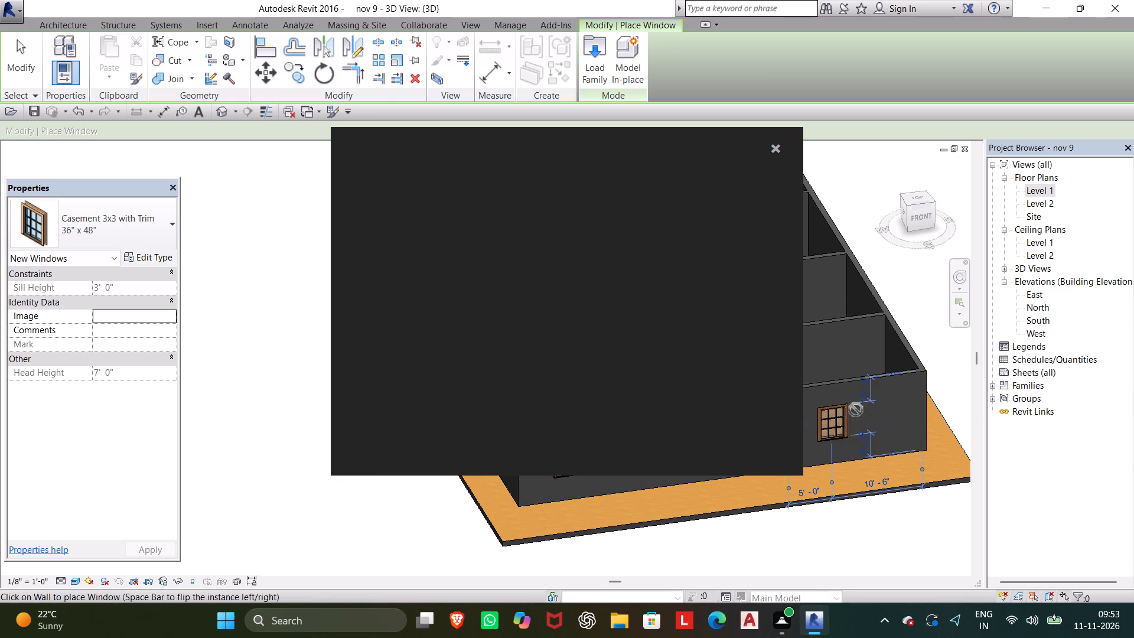
left_click(774, 147)
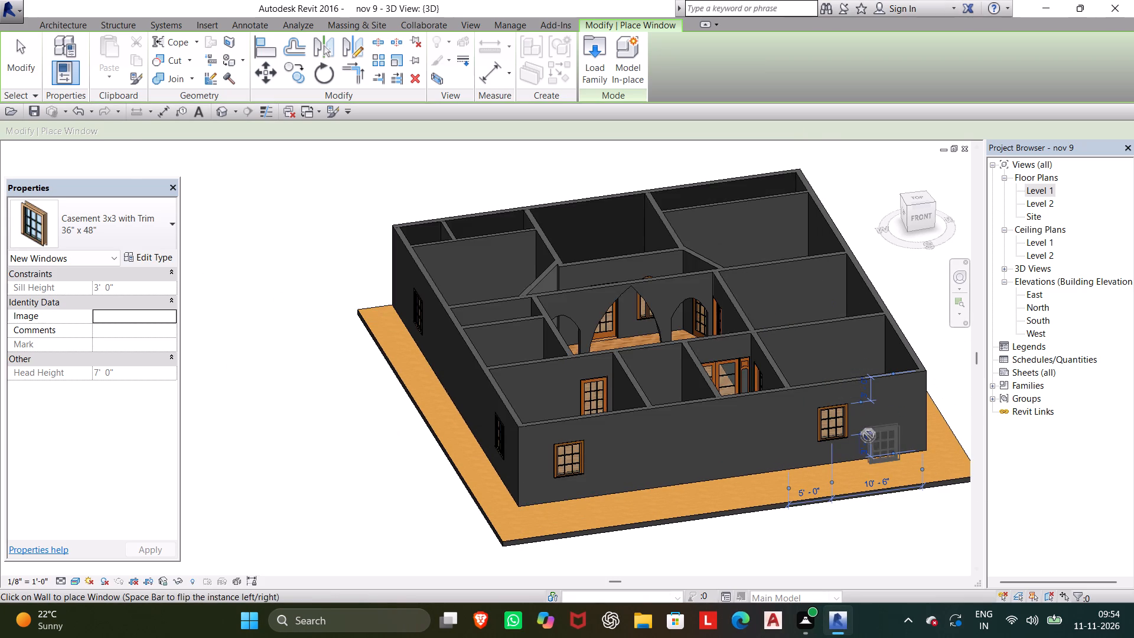
scroll(868, 435, "up", 4)
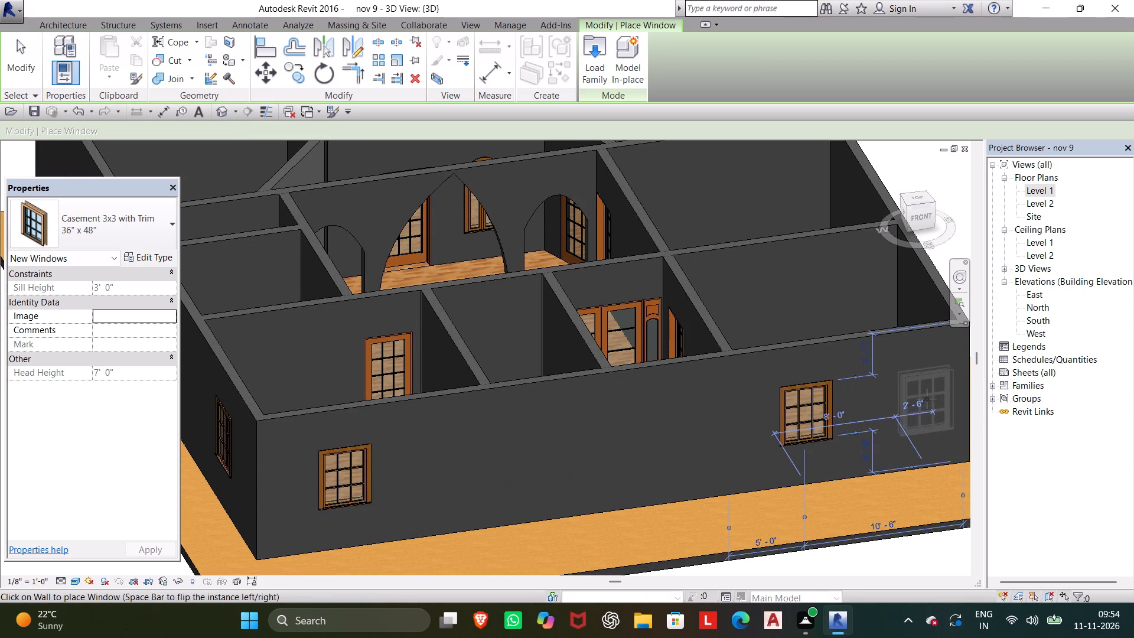
left_click(930, 399)
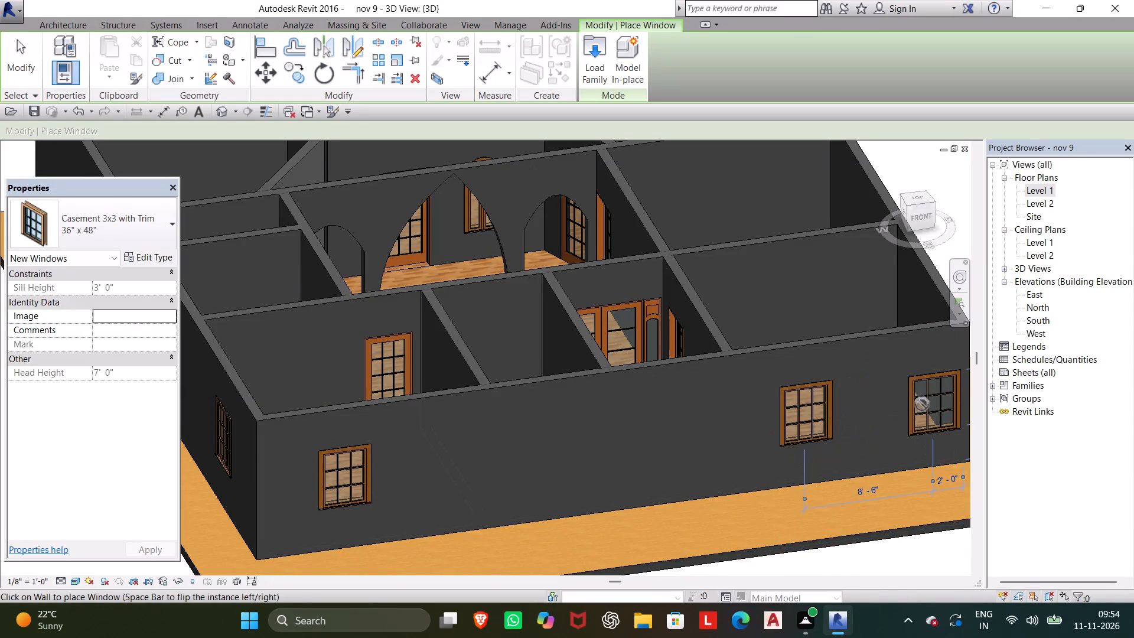
Place three 36" x 48" casement windows along the right exterior wall, one for each of the front, middle and rear rooms.
middle_click_drag(922, 404, 712, 460)
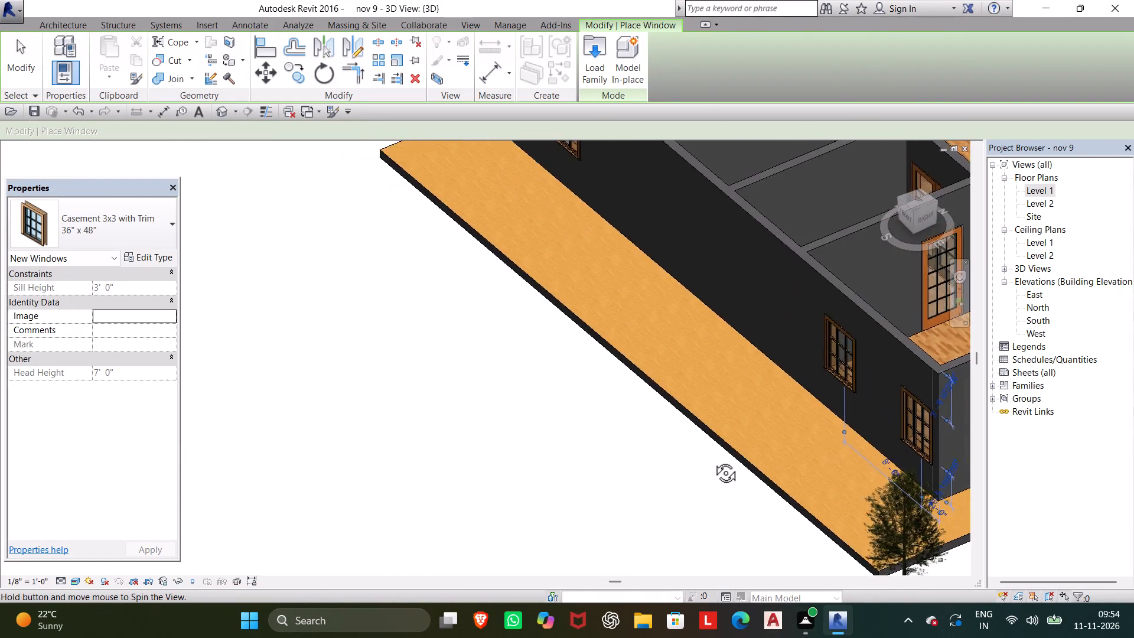
middle_click_drag(712, 460, 653, 425)
middle_click_drag(790, 470, 530, 446)
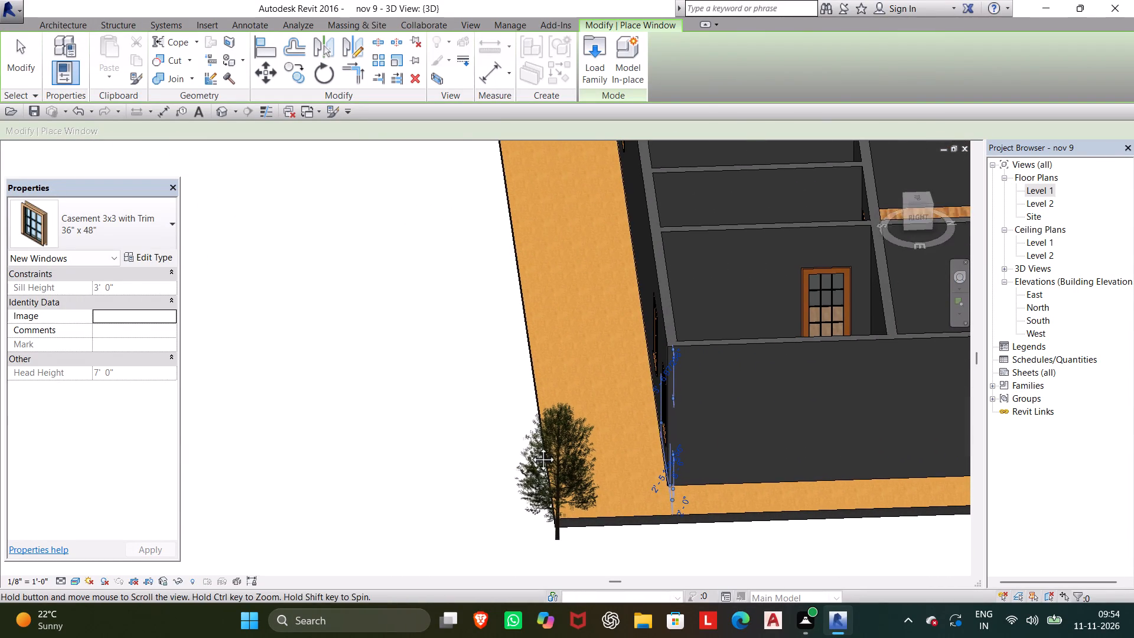
middle_click_drag(530, 446, 507, 440)
left_click(769, 399)
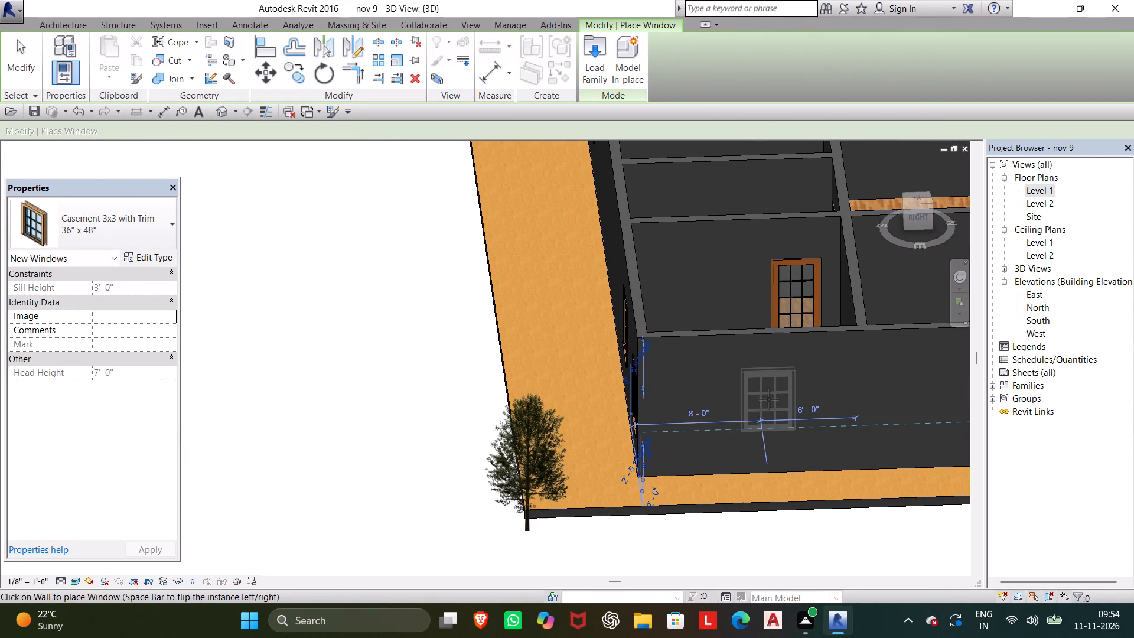
scroll(734, 413, "down", 1)
middle_click_drag(734, 413, 541, 424)
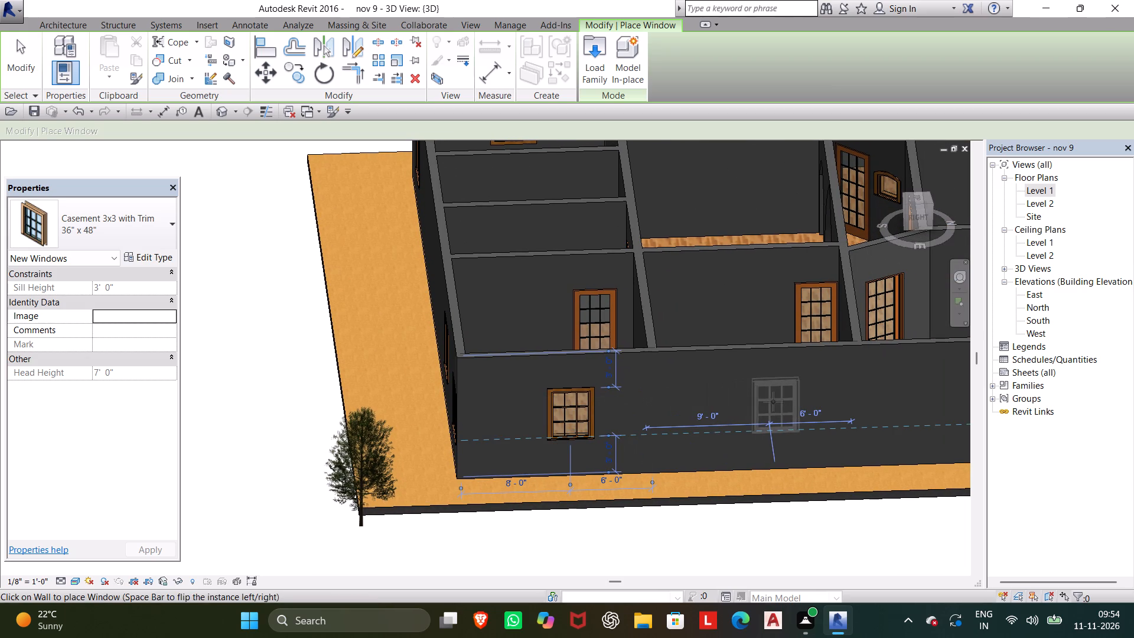
left_click(764, 402)
scroll(832, 411, "down", 1)
middle_click_drag(834, 419, 597, 415)
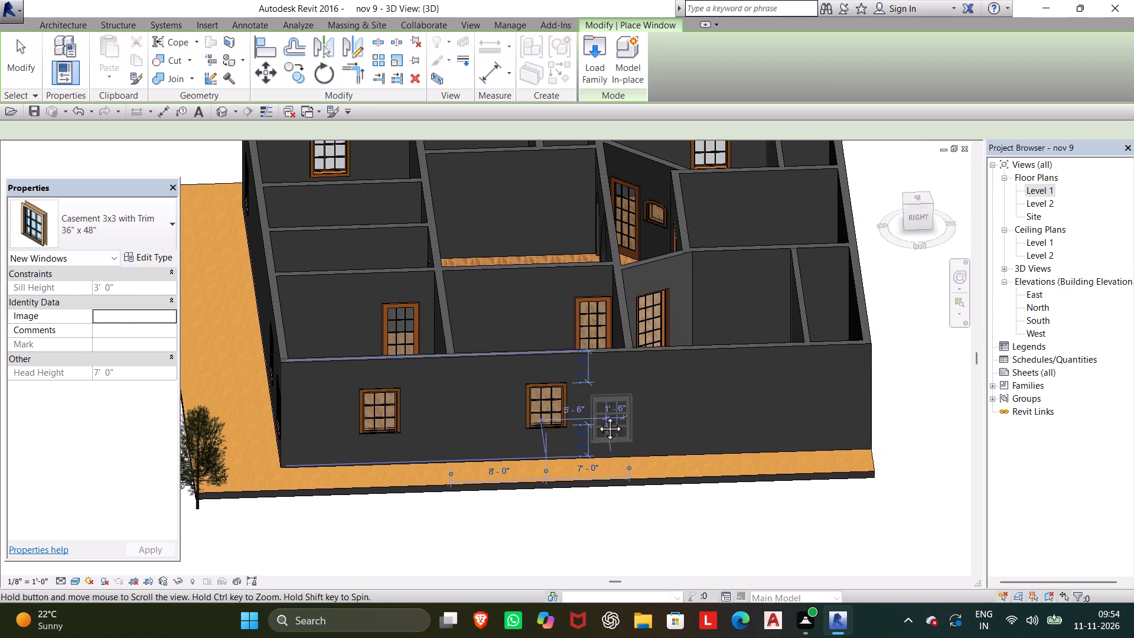
middle_click_drag(597, 415, 571, 415)
left_click(706, 399)
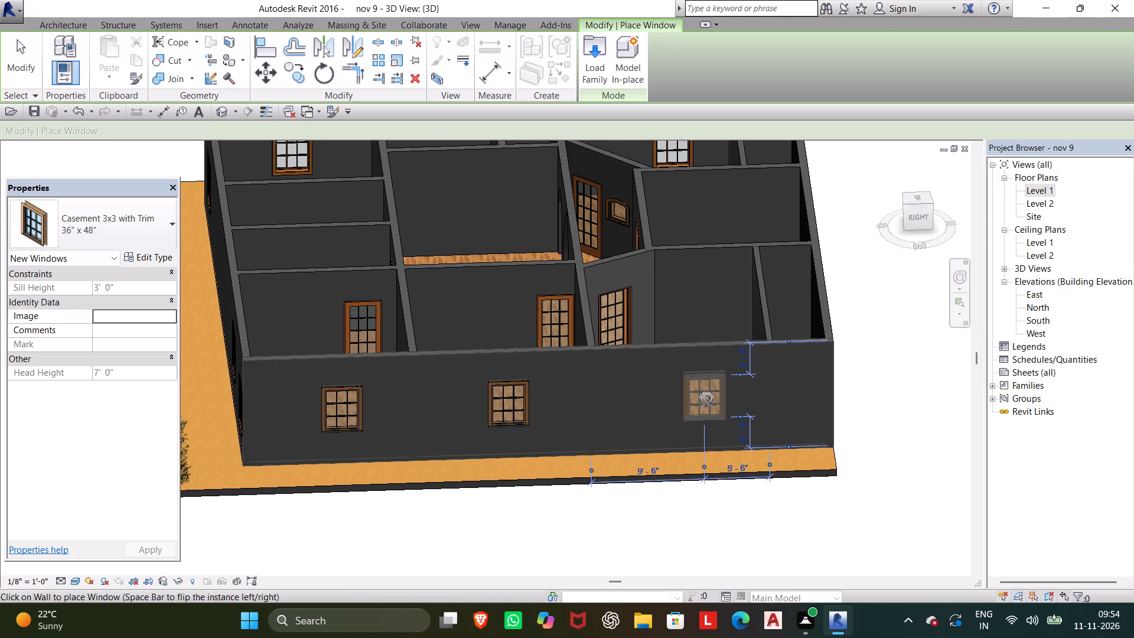
Place a 36" x 48" casement window on the interior wall between the hall and the middle right-side room, beside the glazed door.
middle_click_drag(709, 400, 725, 496)
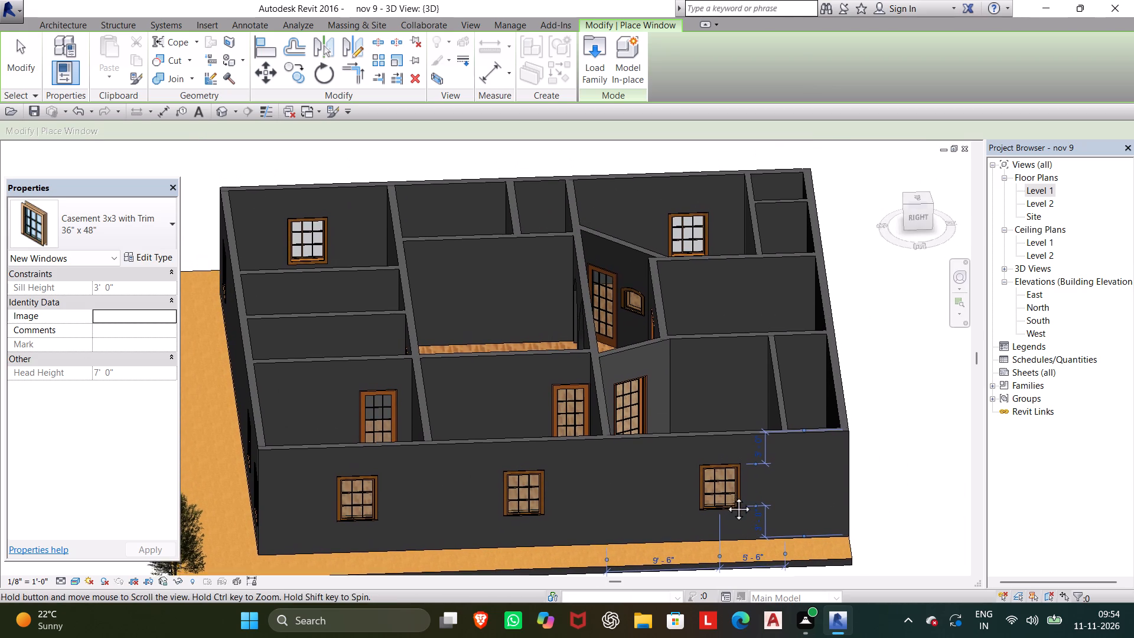
middle_click_drag(725, 496, 735, 542)
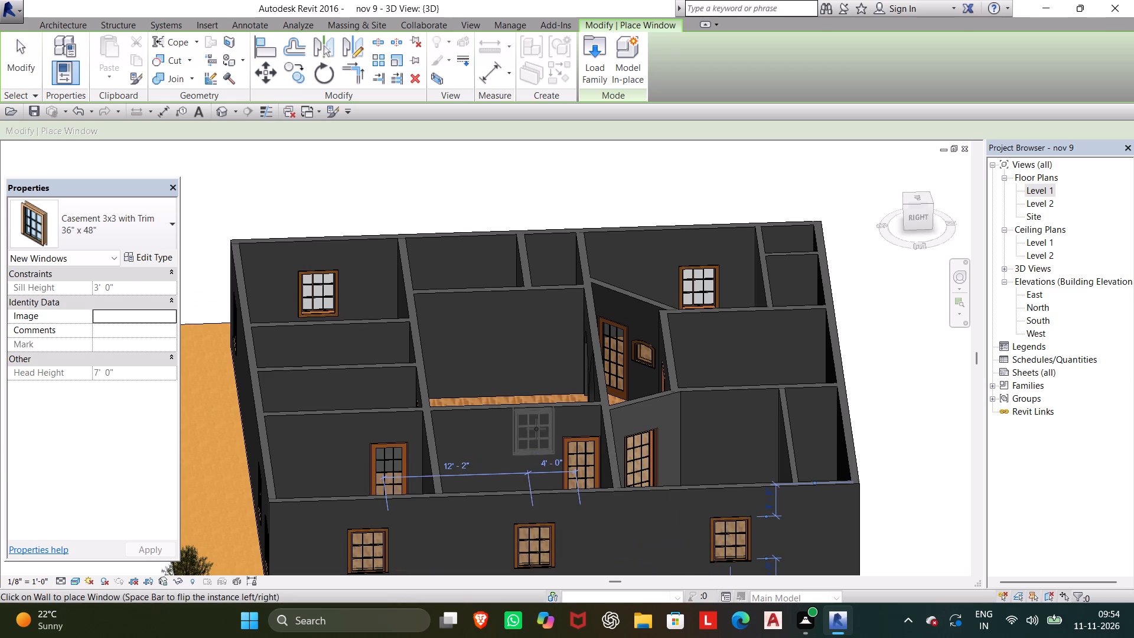
middle_click_drag(528, 434, 408, 460, "shift")
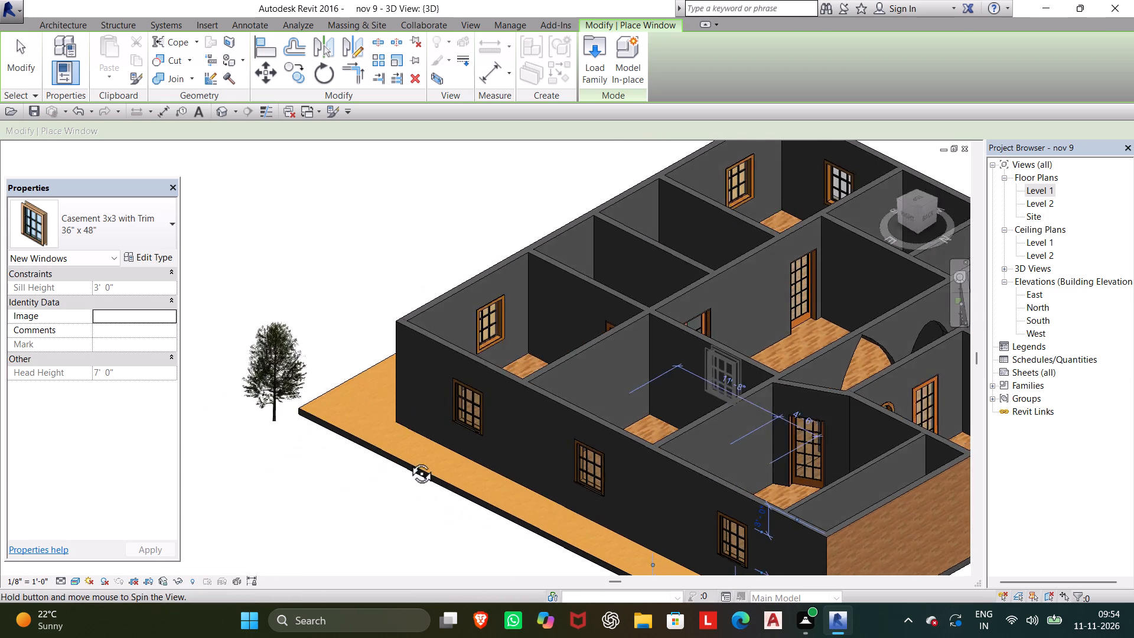
middle_click_drag(408, 460, 394, 471, "shift")
scroll(450, 453, "down", 1)
middle_click_drag(450, 453, 402, 475)
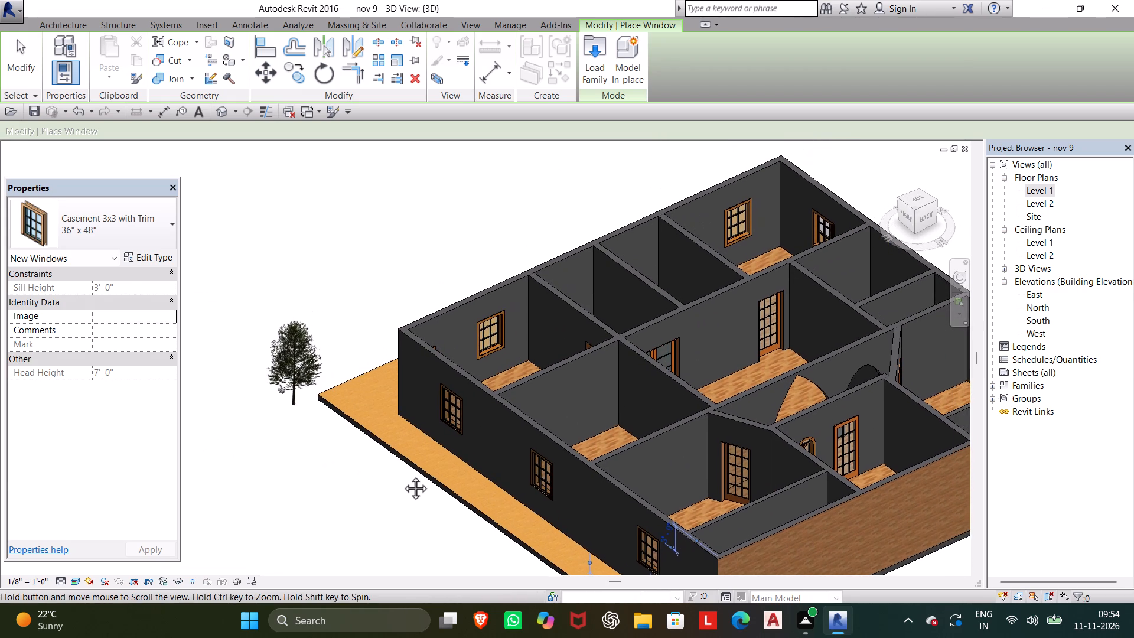
middle_click_drag(402, 475, 436, 588)
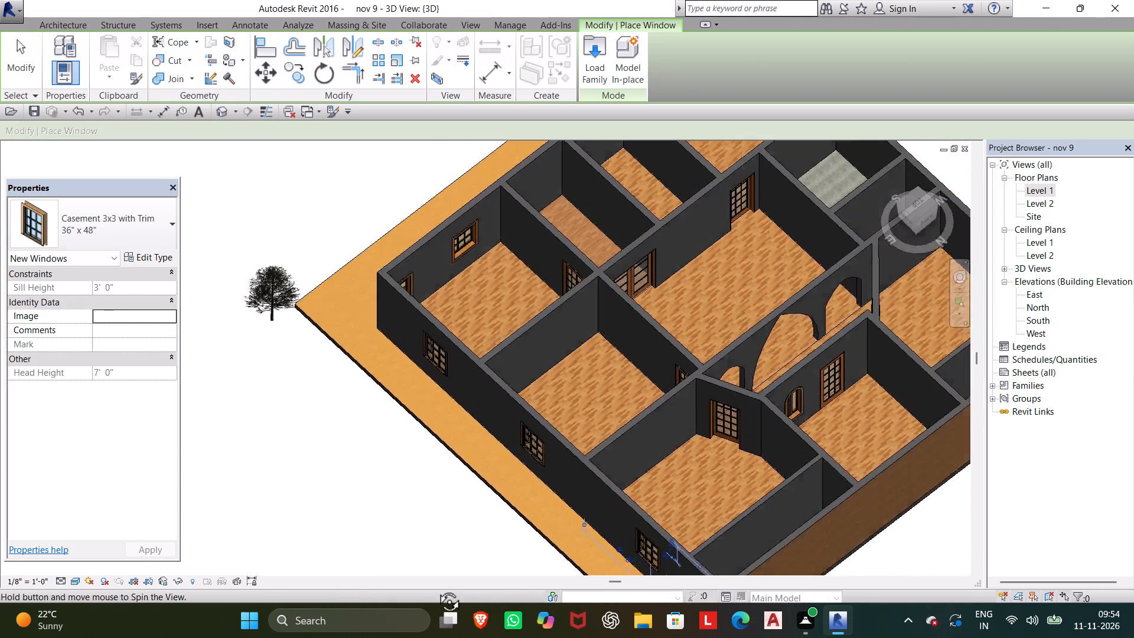
middle_click_drag(436, 588, 458, 559)
scroll(550, 380, "up", 10)
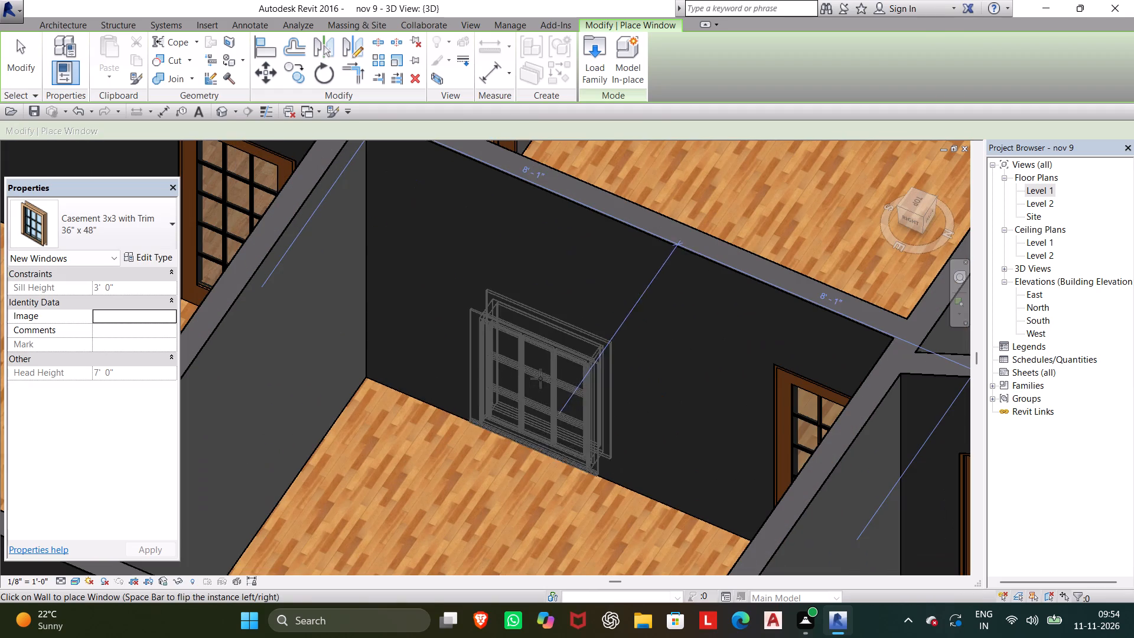
left_click(571, 331)
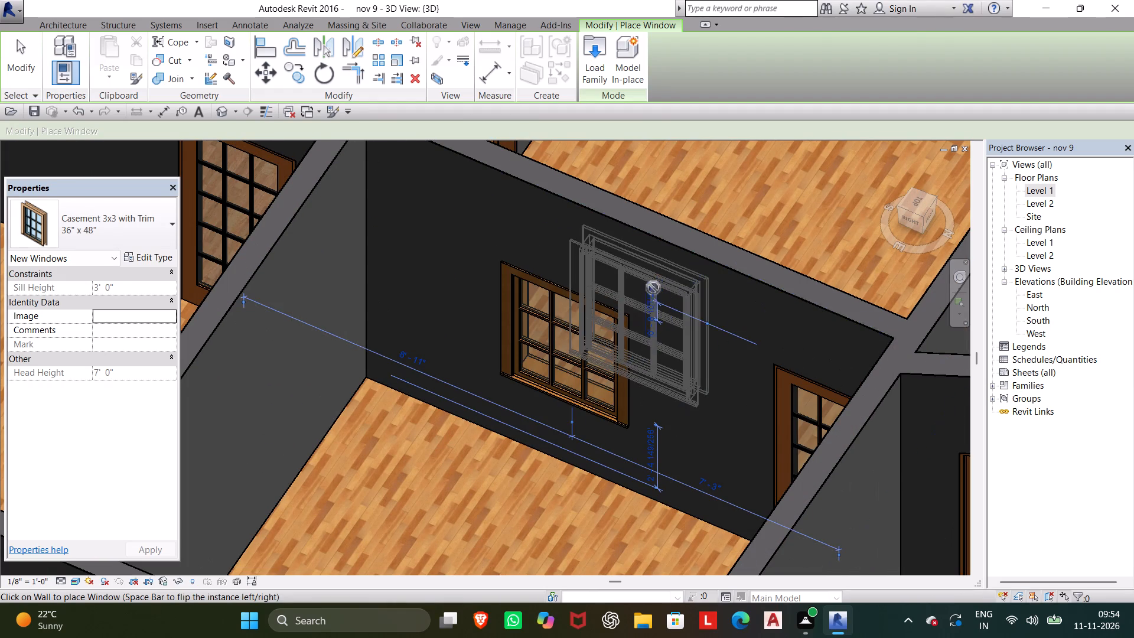
key("Escape")
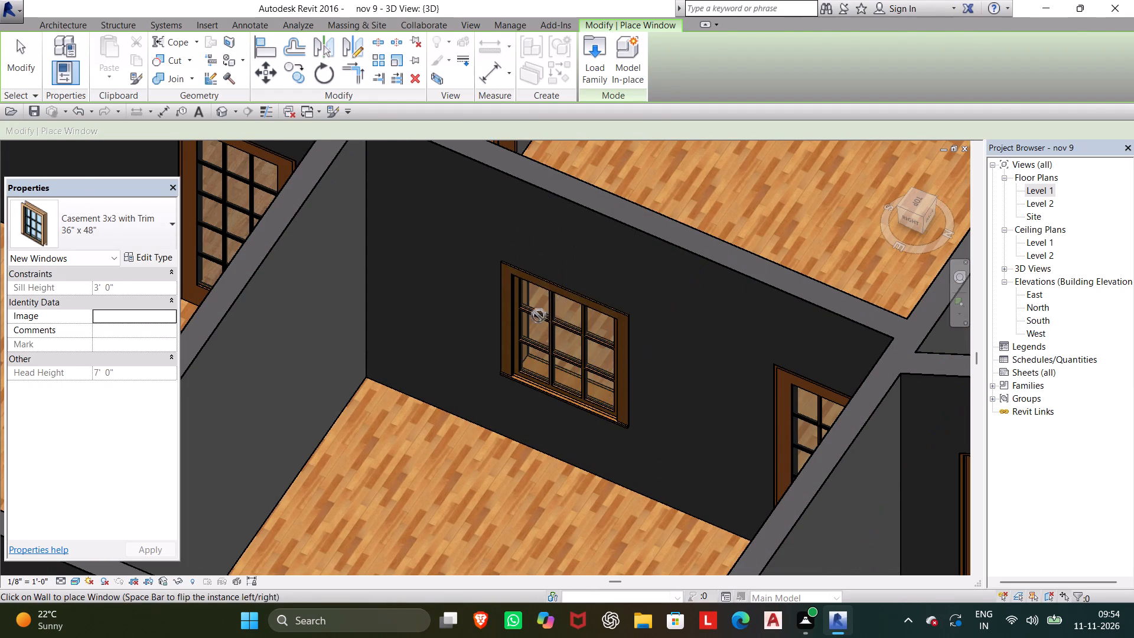
key("Escape")
key("Escape")
Choose the Door-Interior-Single-Flush_Panel-Wood family from the Residential doors library for loading.
scroll(474, 402, "down", 7)
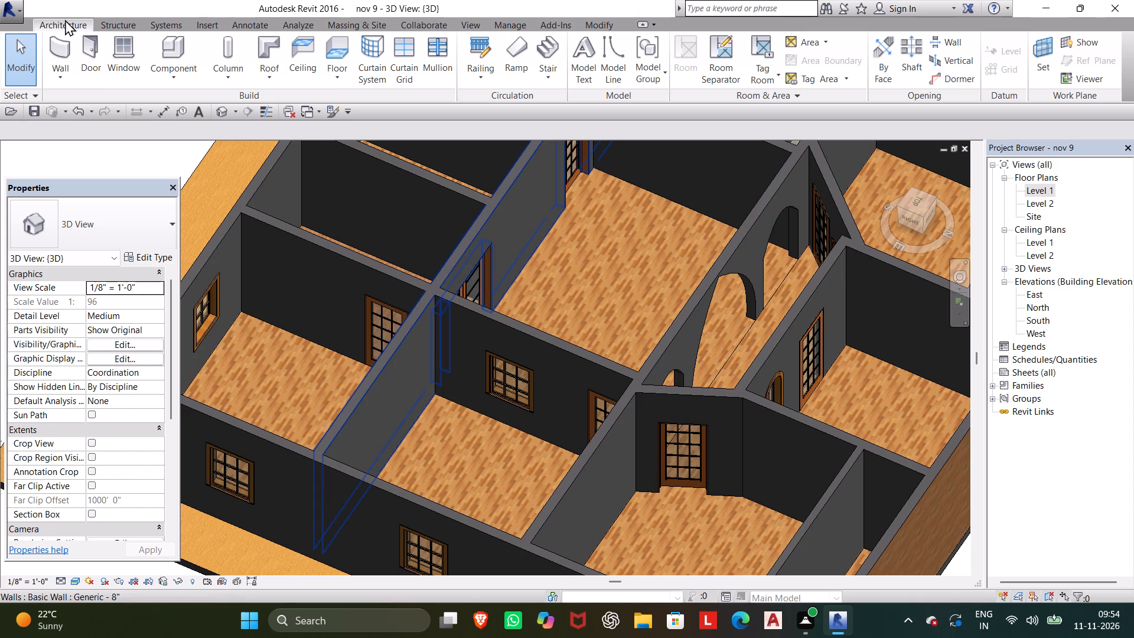
left_click(83, 48)
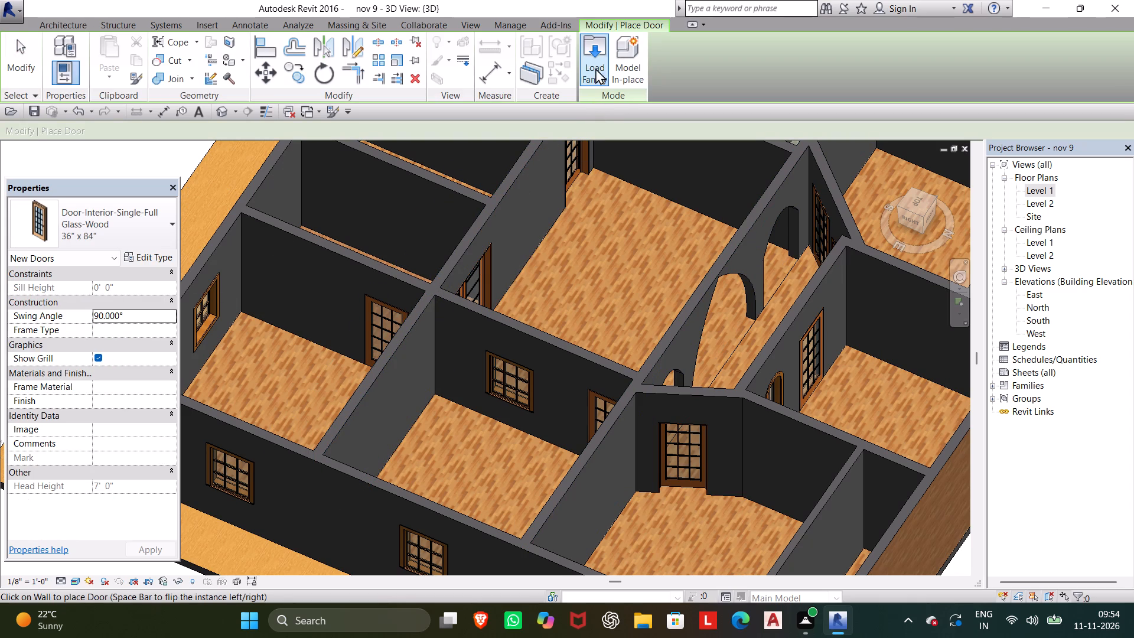
left_click(595, 68)
left_click(646, 300)
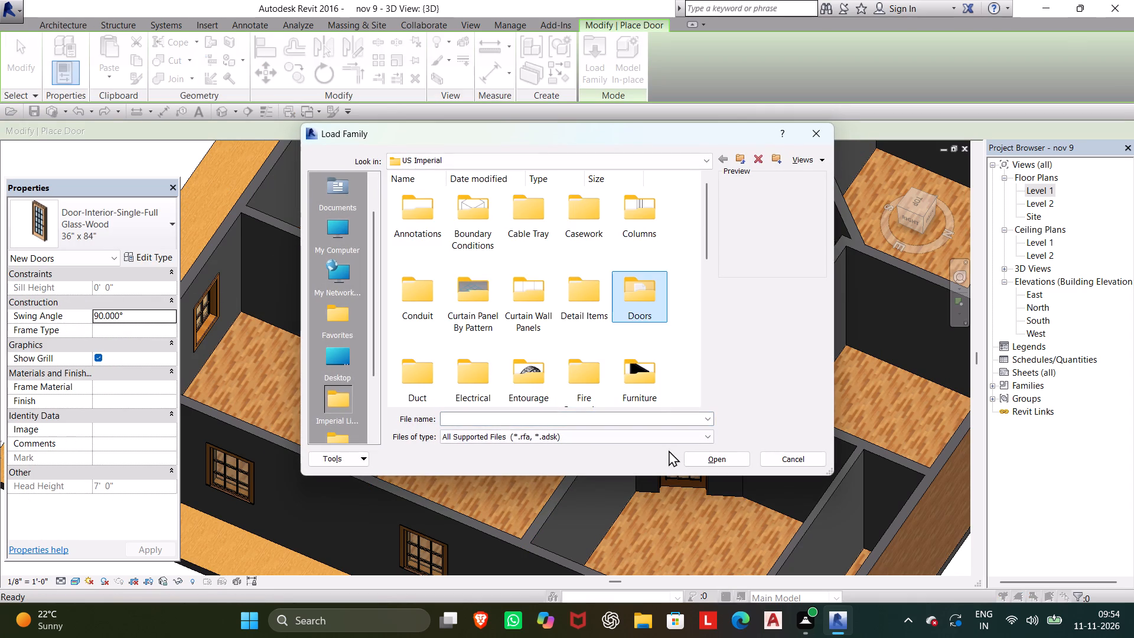
left_click(698, 455)
left_click(521, 222)
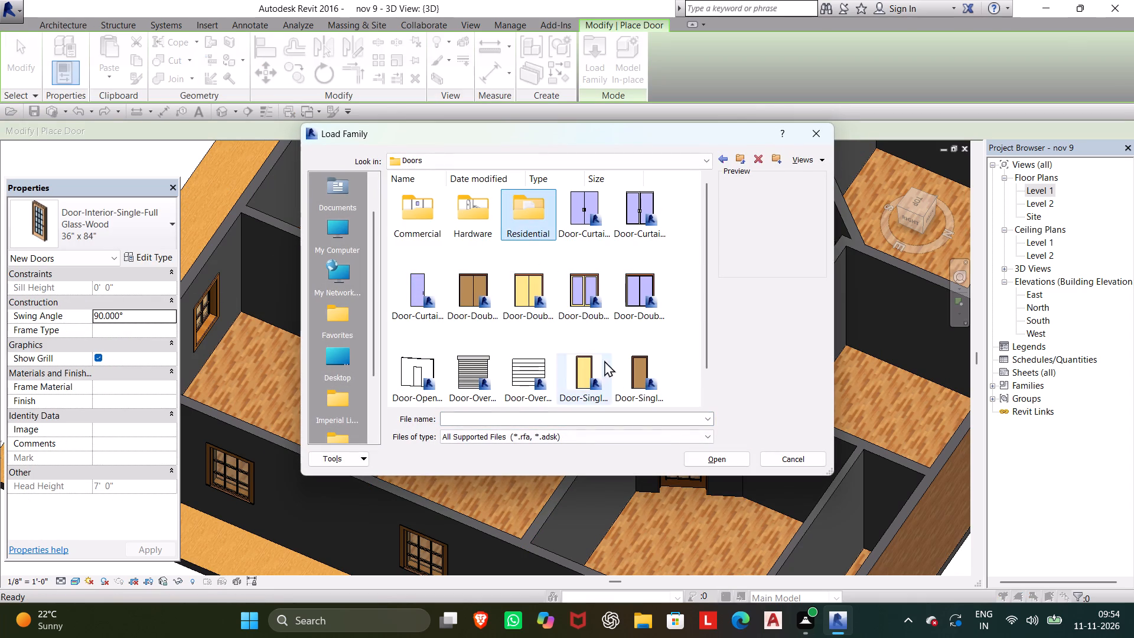
left_click(715, 462)
scroll(538, 330, "down", 4)
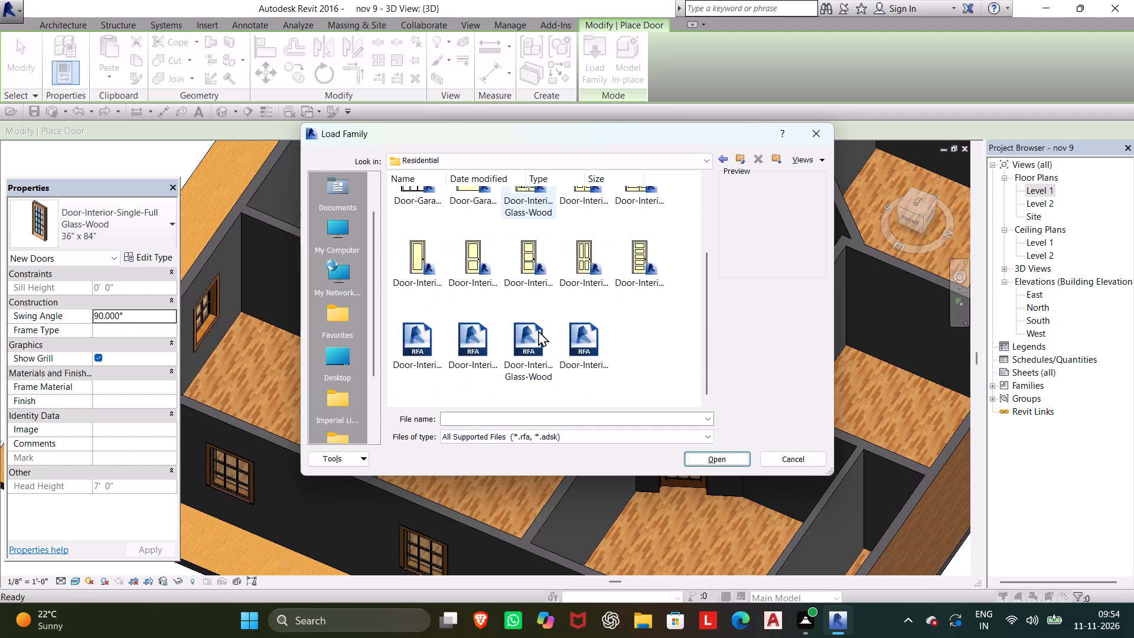
left_click(563, 325)
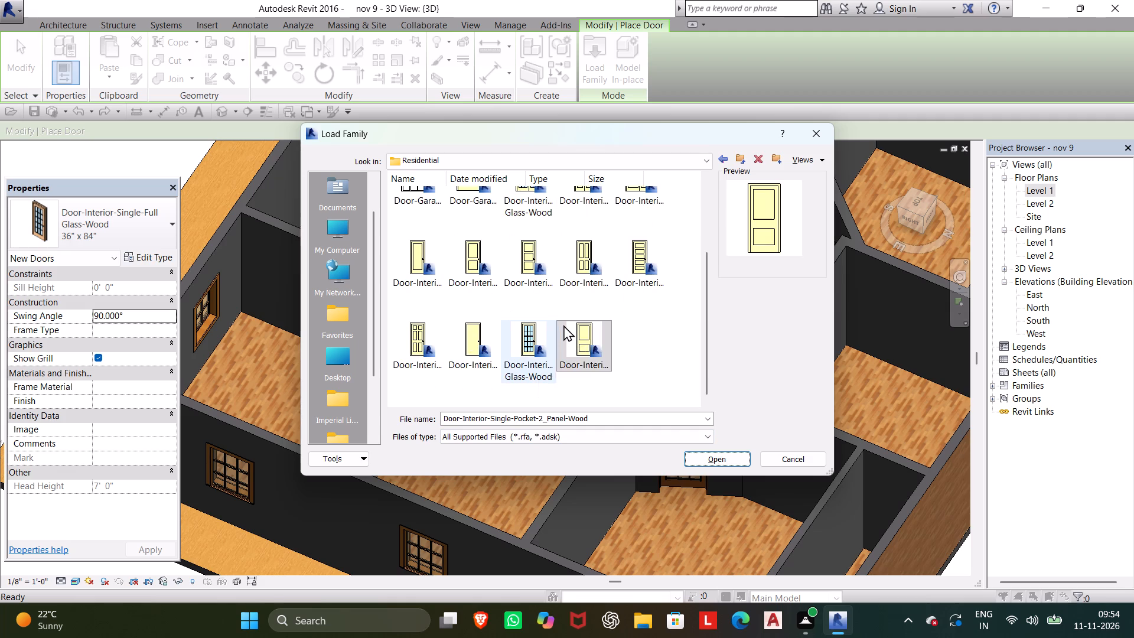
left_click(474, 344)
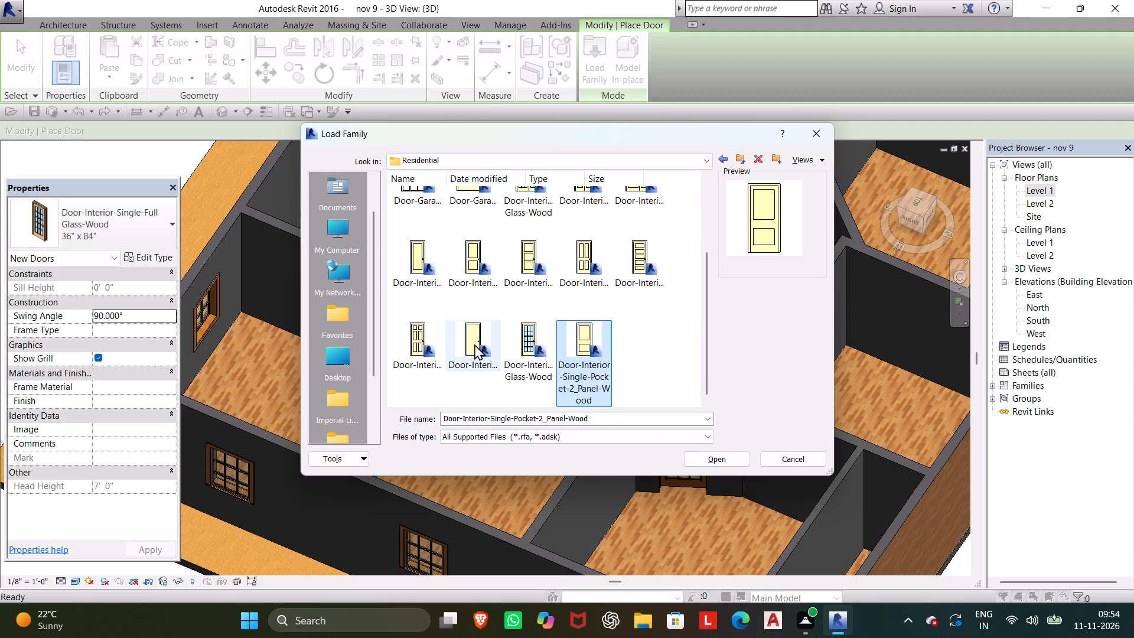
left_click(694, 458)
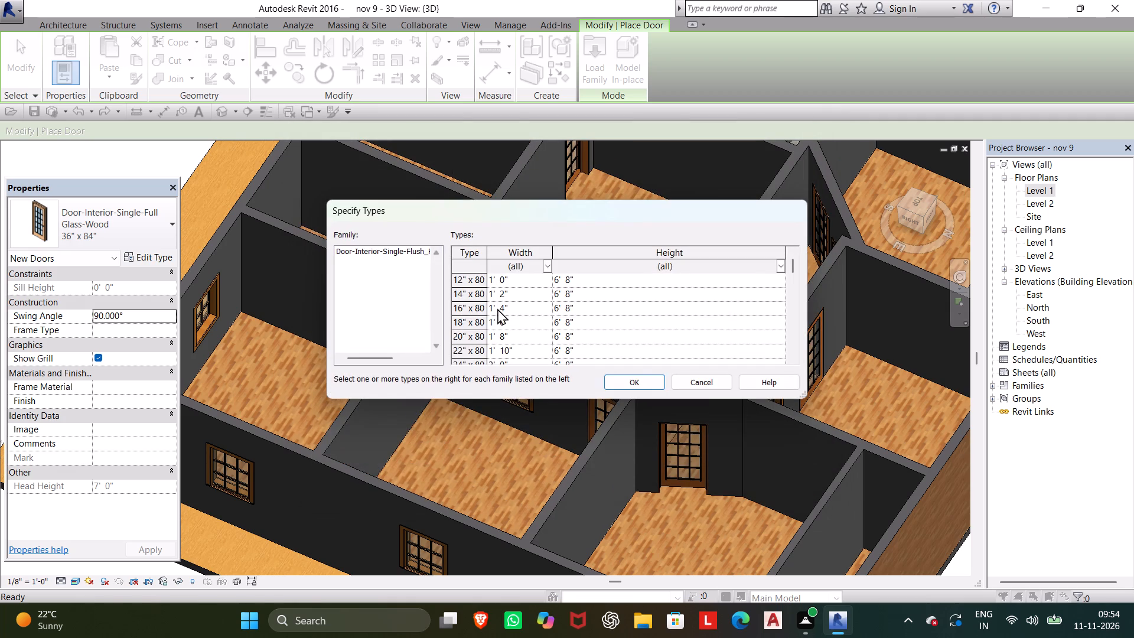
Load the flush panel wood door in the 30" x 84" type, 2' 6" wide and 7' 0" high.
scroll(549, 343, "down", 2)
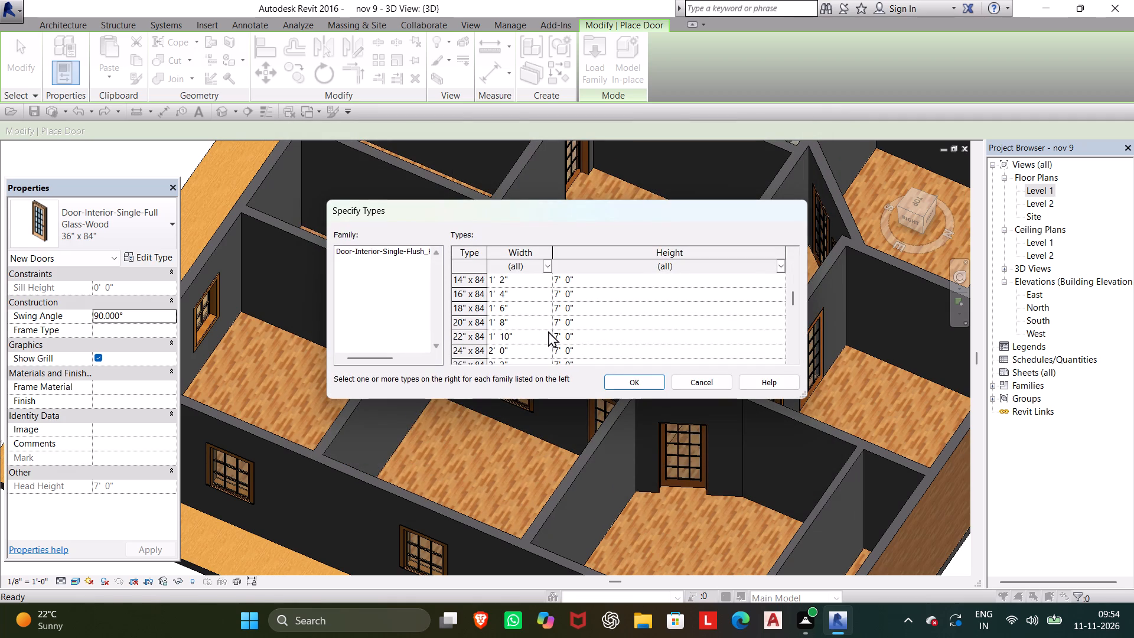
scroll(548, 318, "up", 1)
left_click(526, 298)
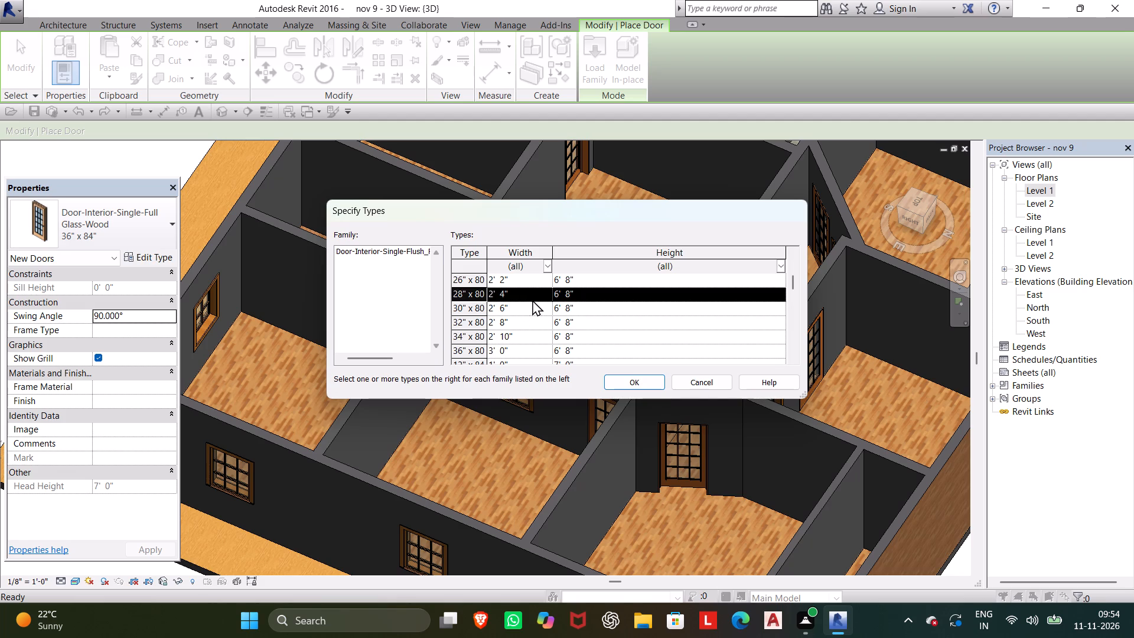
scroll(531, 321, "down", 1)
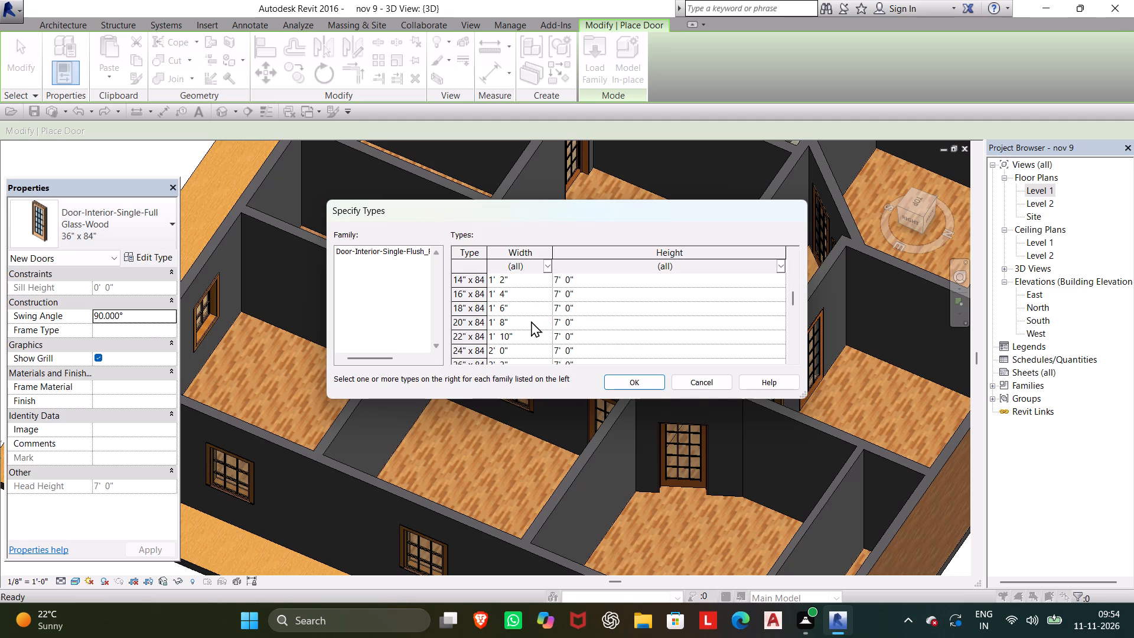
scroll(531, 321, "down", 1)
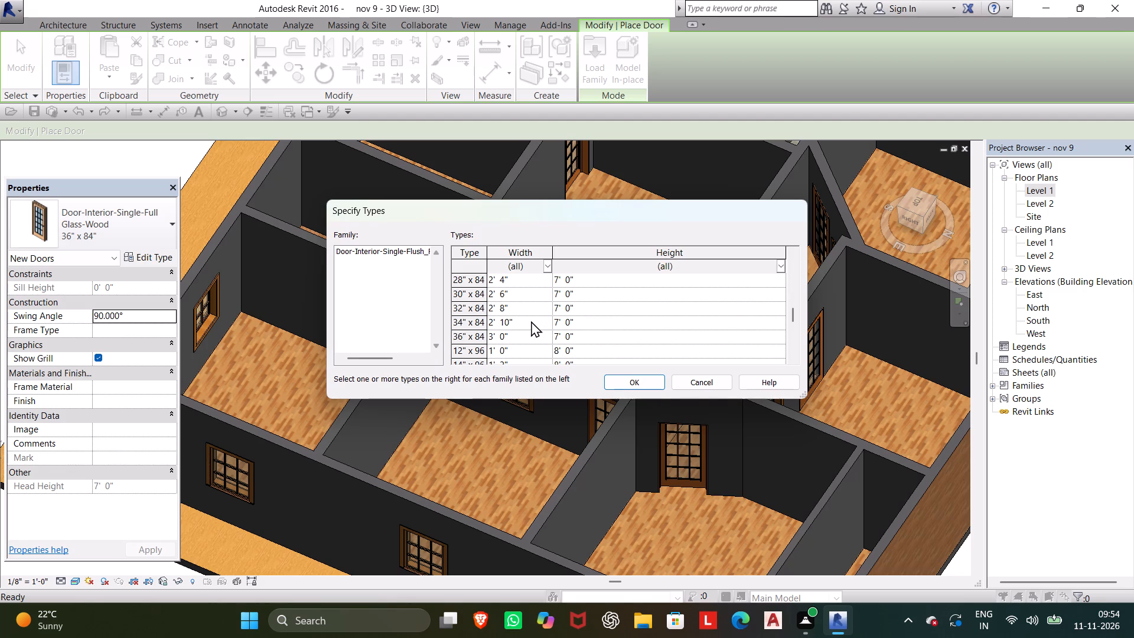
left_click(529, 294)
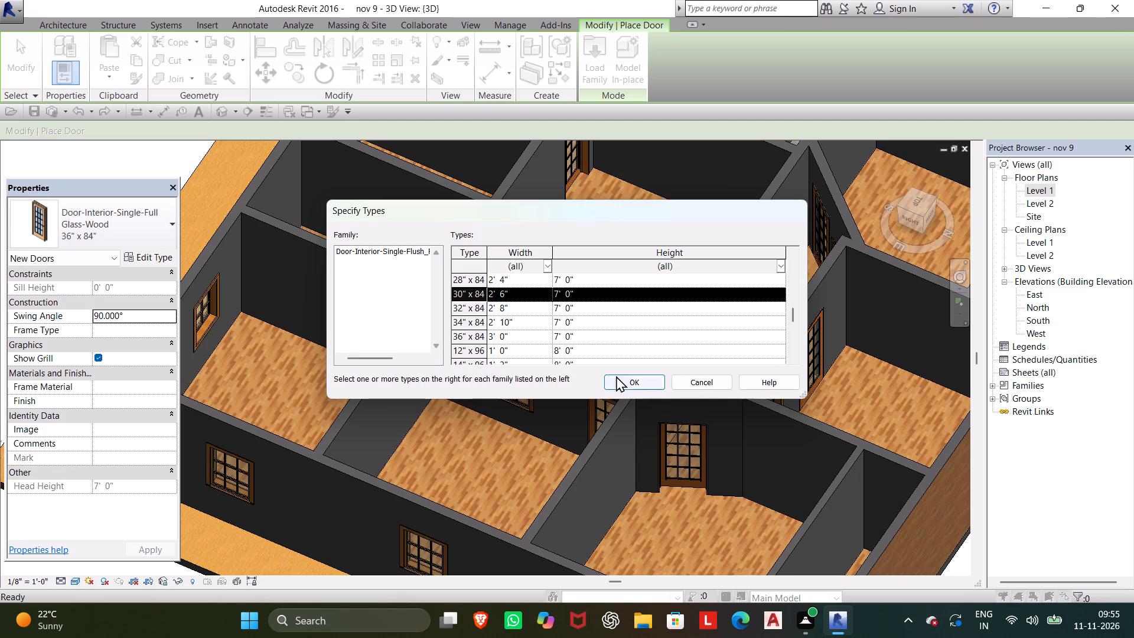
left_click(615, 377)
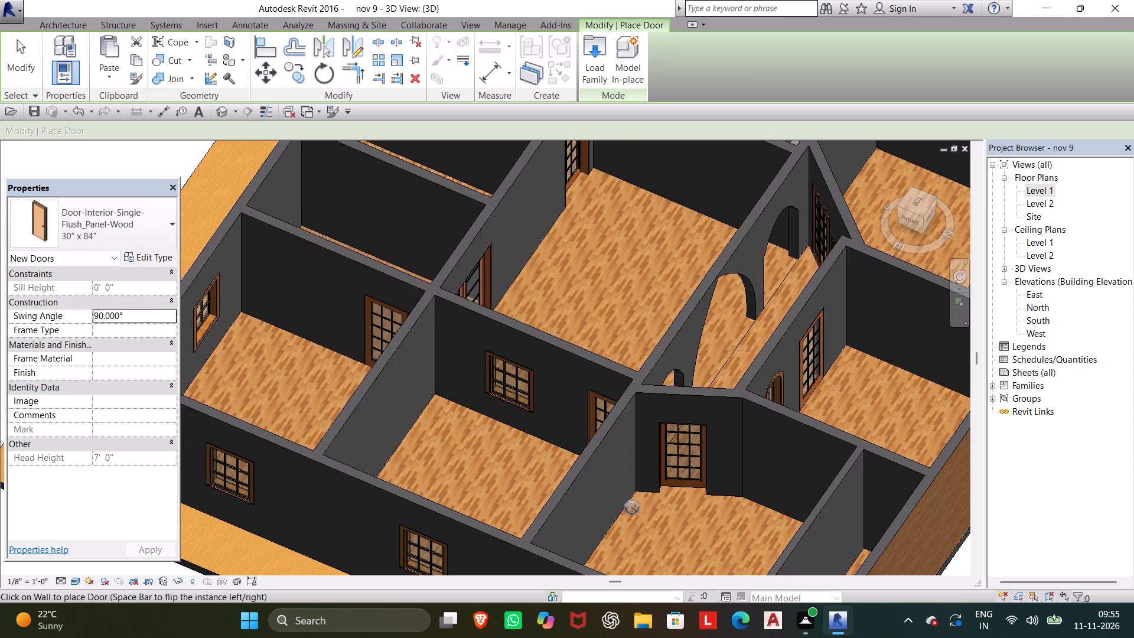
Place a 30" x 84" flush wood door on the end wall of the narrow corner room, about 2'-2" from the exterior wall.
middle_click_drag(636, 534, 691, 522, "shift")
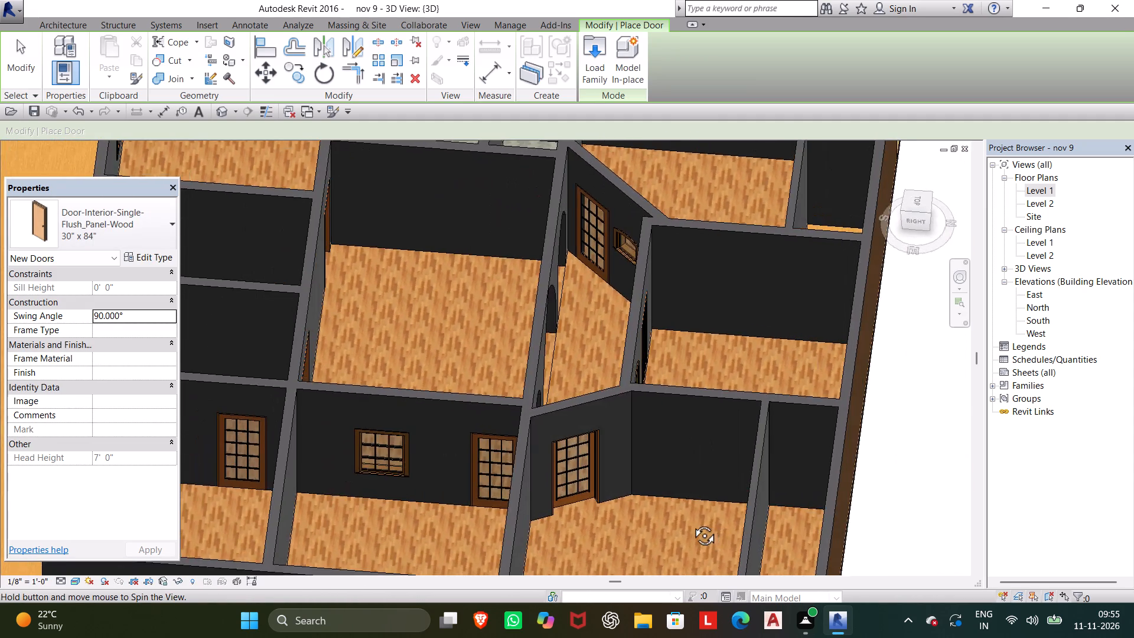
middle_click_drag(691, 522, 697, 555, "shift")
scroll(772, 473, "up", 4)
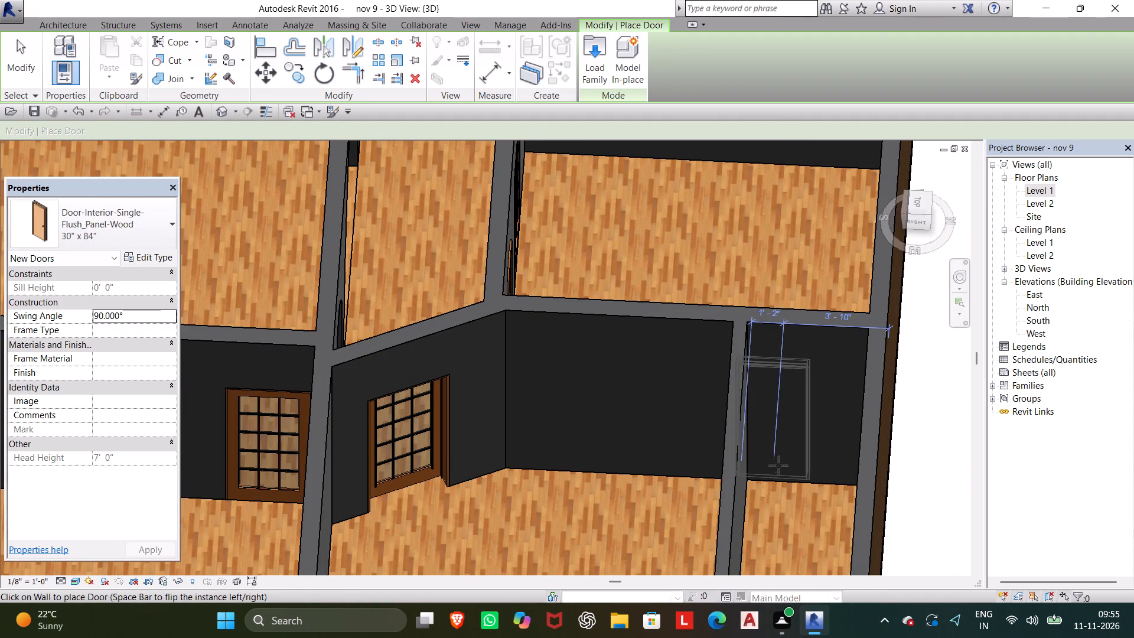
scroll(788, 451, "up", 1)
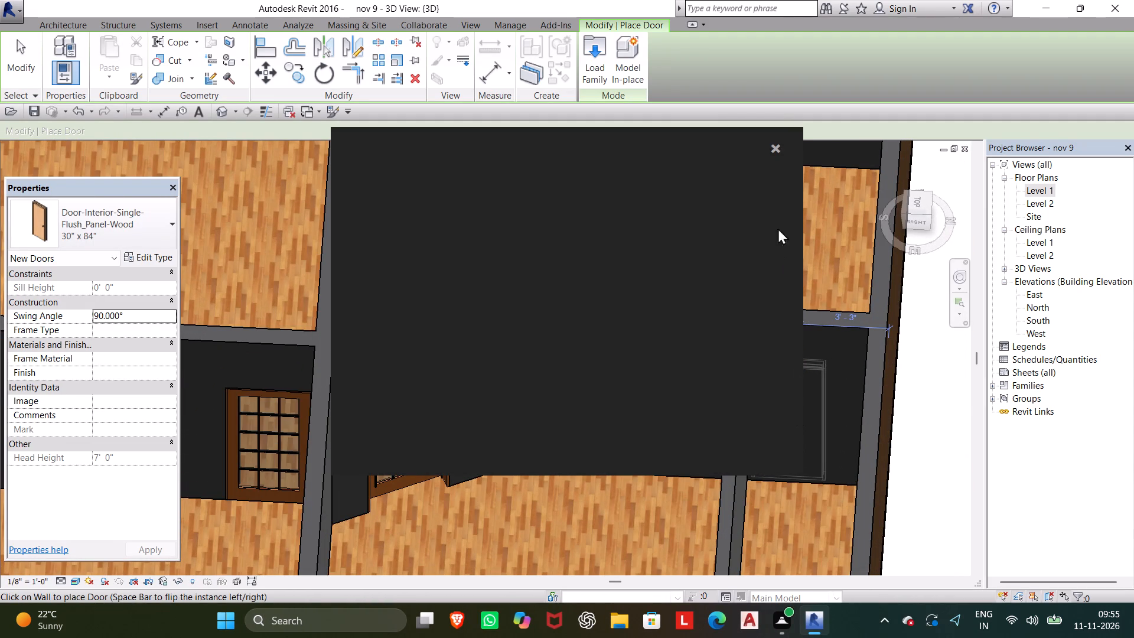
left_click(776, 149)
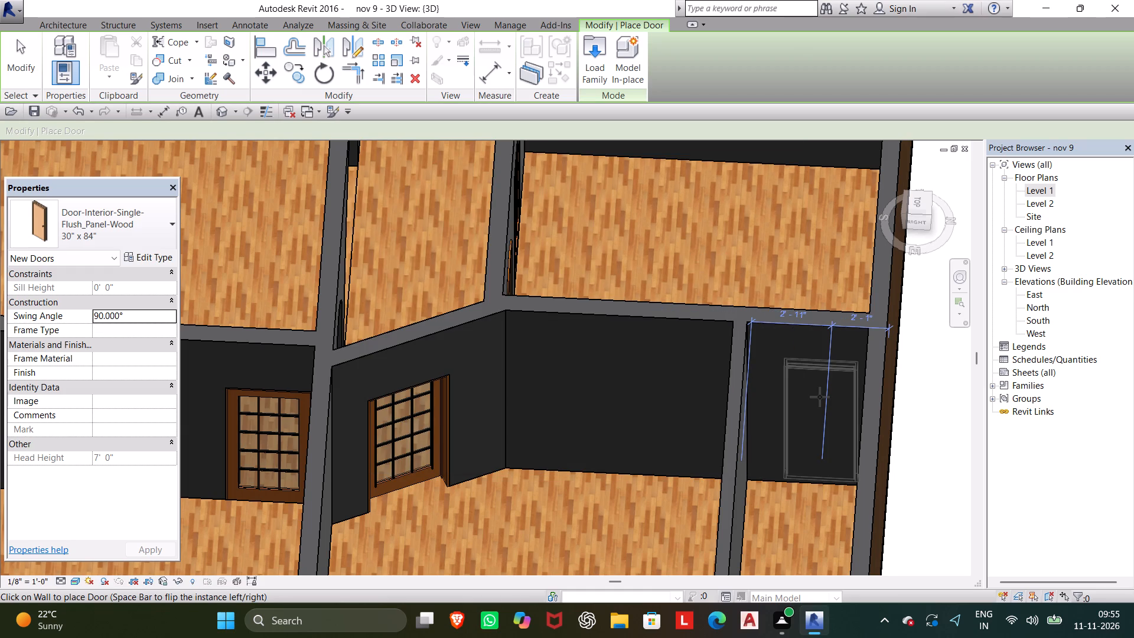
scroll(816, 397, "up", 7)
scroll(812, 401, "down", 1)
middle_click_drag(812, 401, 732, 298)
left_click(743, 297)
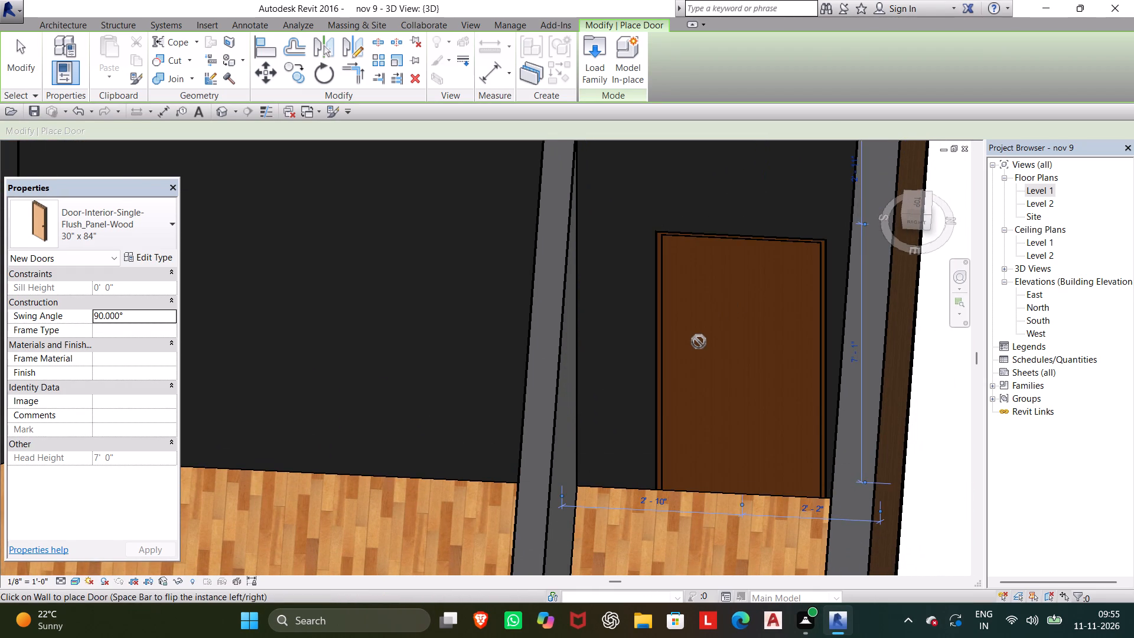
Place two 30" x 84" flush doors about 7'-2" apart on the opposite rear corner room's partition, one into each small room behind it.
scroll(699, 341, "down", 11)
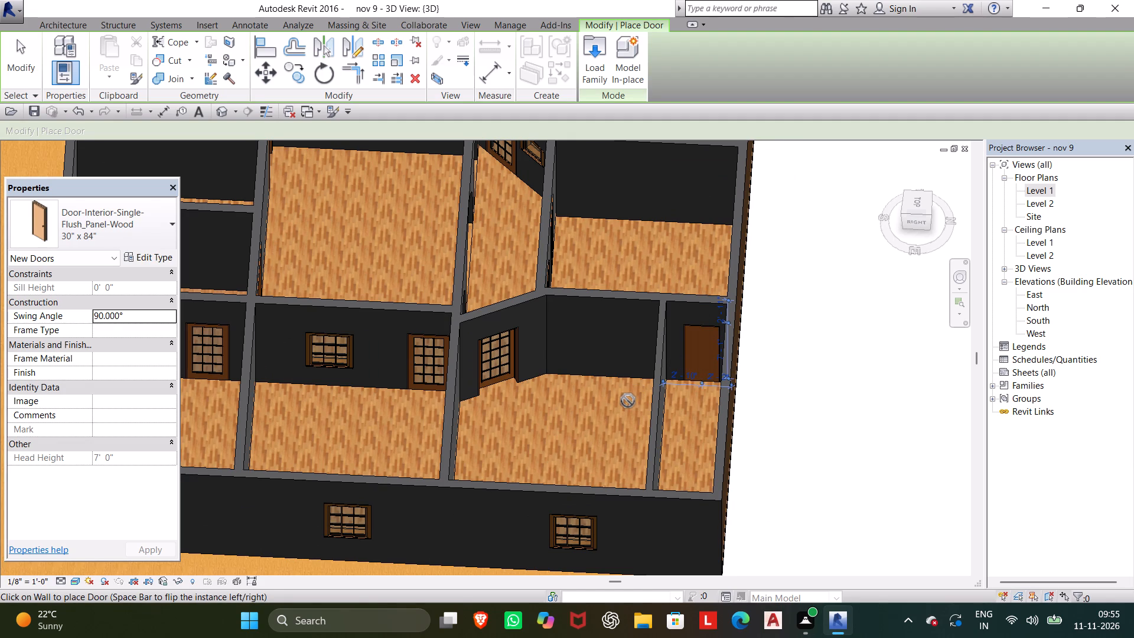
middle_click_drag(659, 401, 726, 407, "shift")
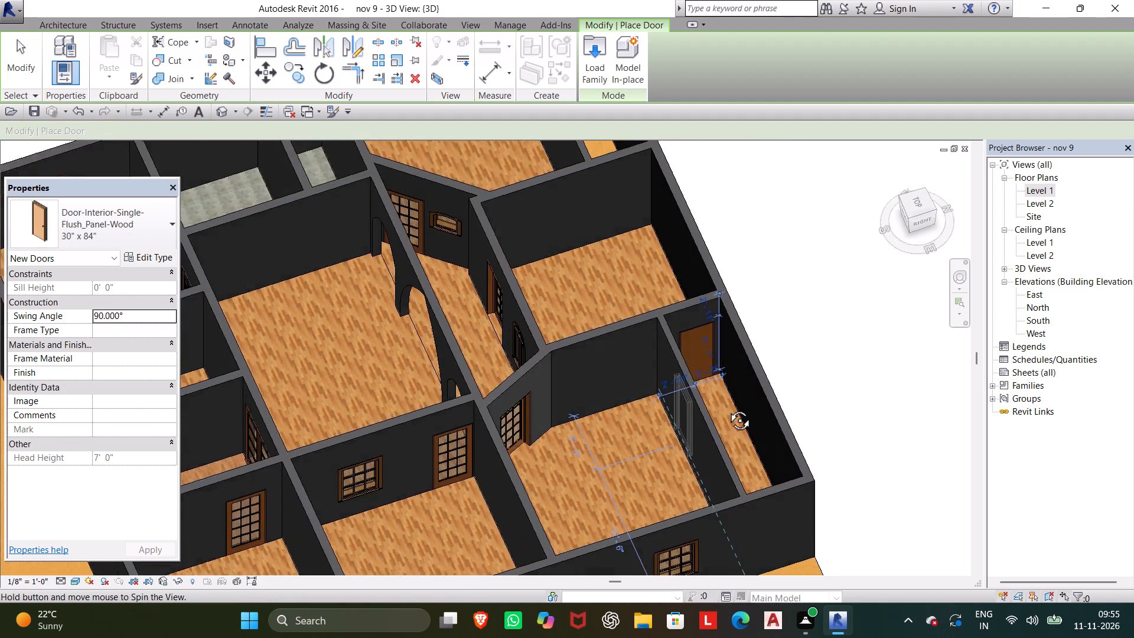
middle_click_drag(726, 407, 875, 365, "shift")
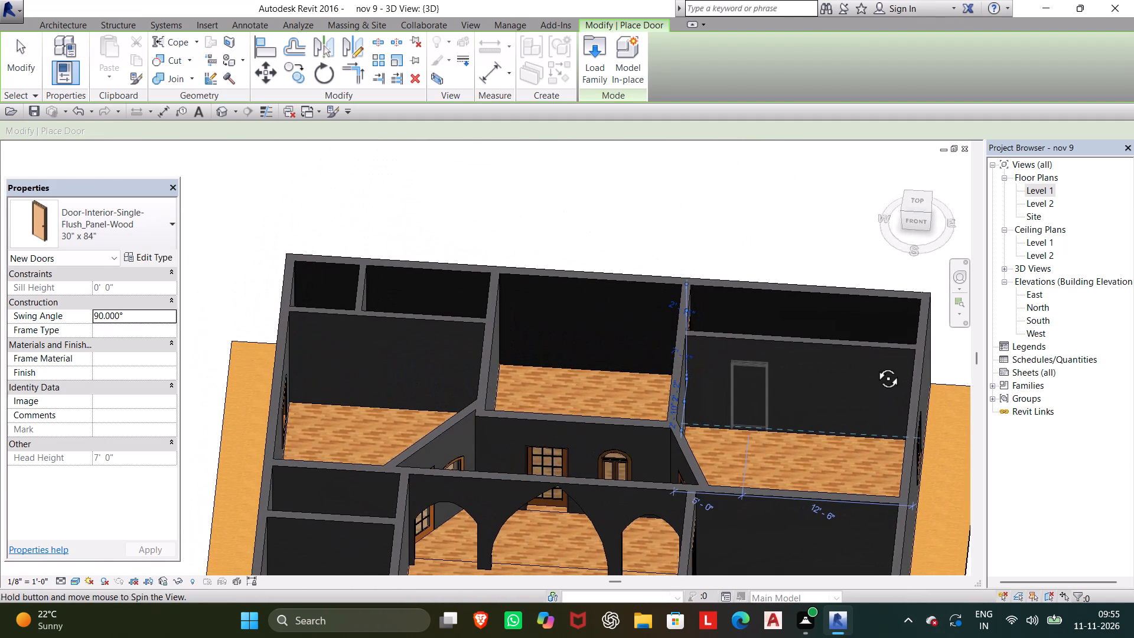
middle_click_drag(875, 365, 874, 366, "shift")
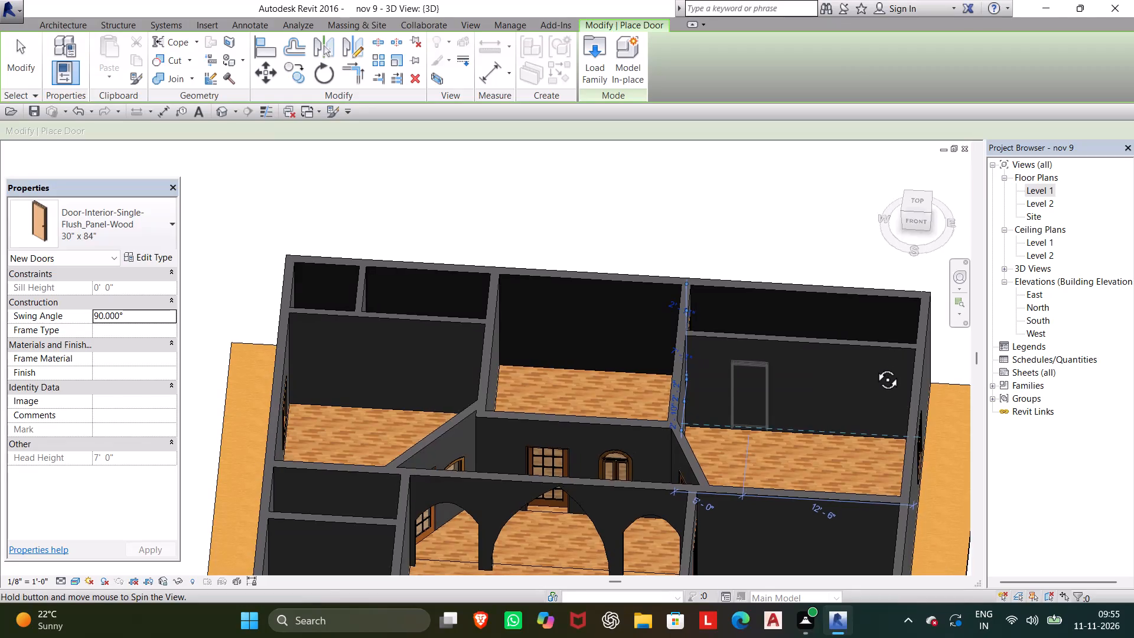
middle_click_drag(874, 366, 933, 415, "shift")
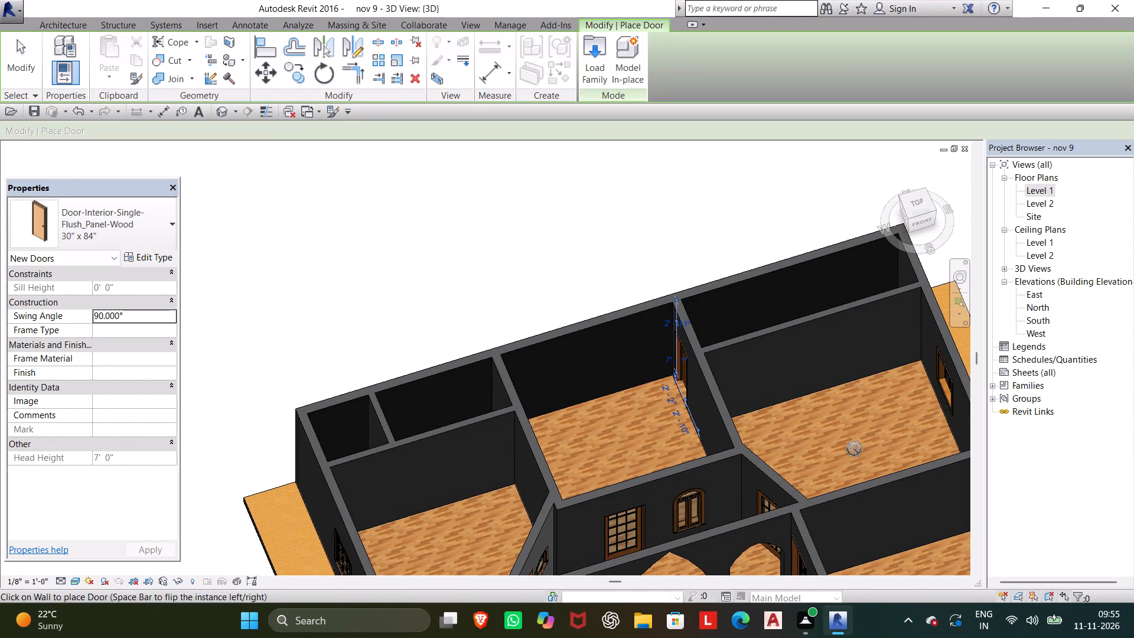
left_click(369, 503)
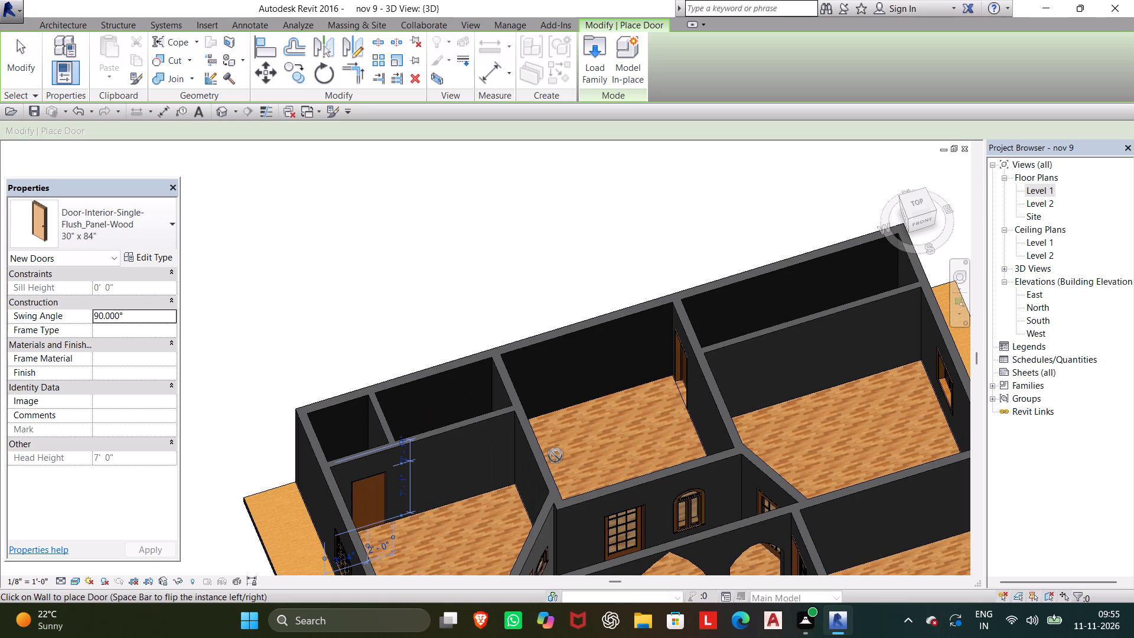
left_click(483, 476)
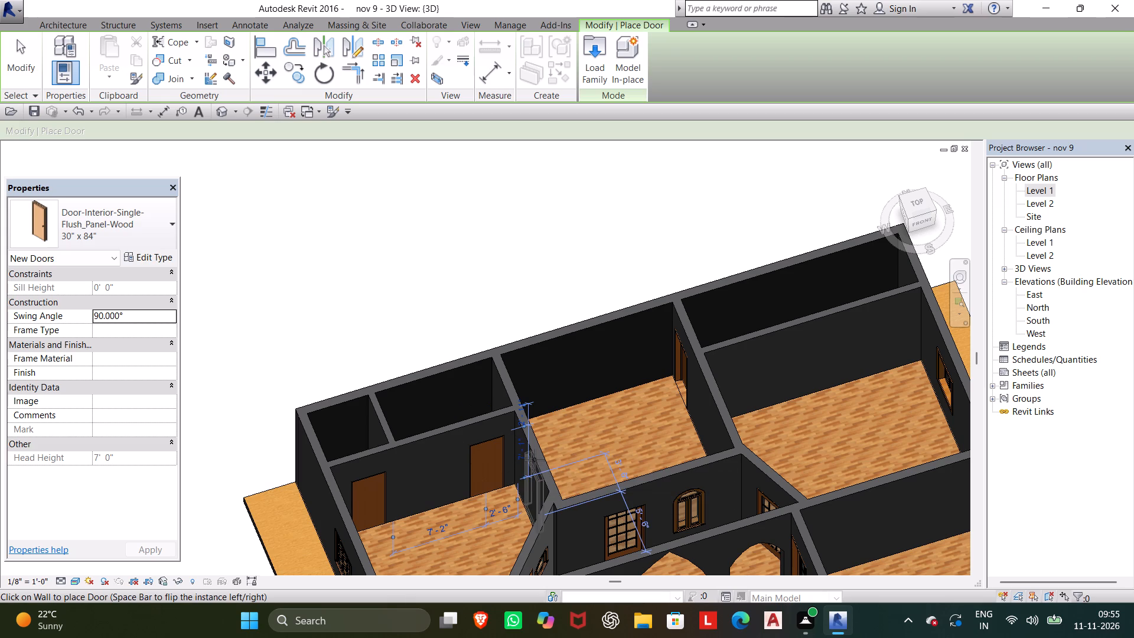
Place a 30" x 84" flush door on the large hall's wall beside the arches, opening into the narrow grey-floored room.
scroll(535, 460, "down", 1, "shift")
middle_click_drag(533, 460, 473, 480, "shift")
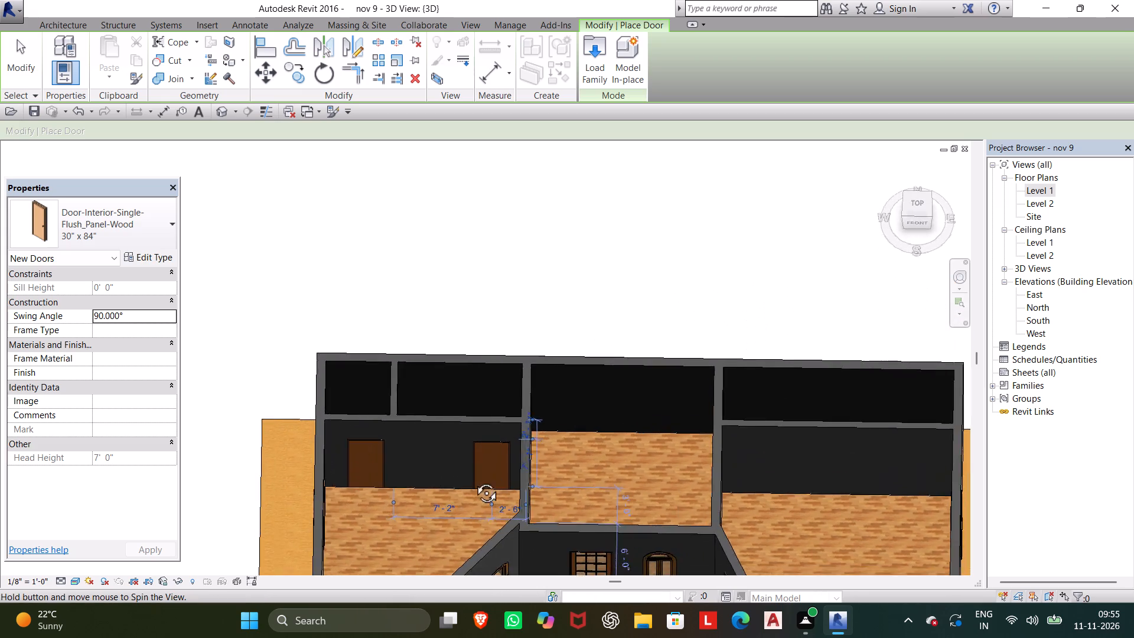
middle_click_drag(473, 480, 403, 486, "shift")
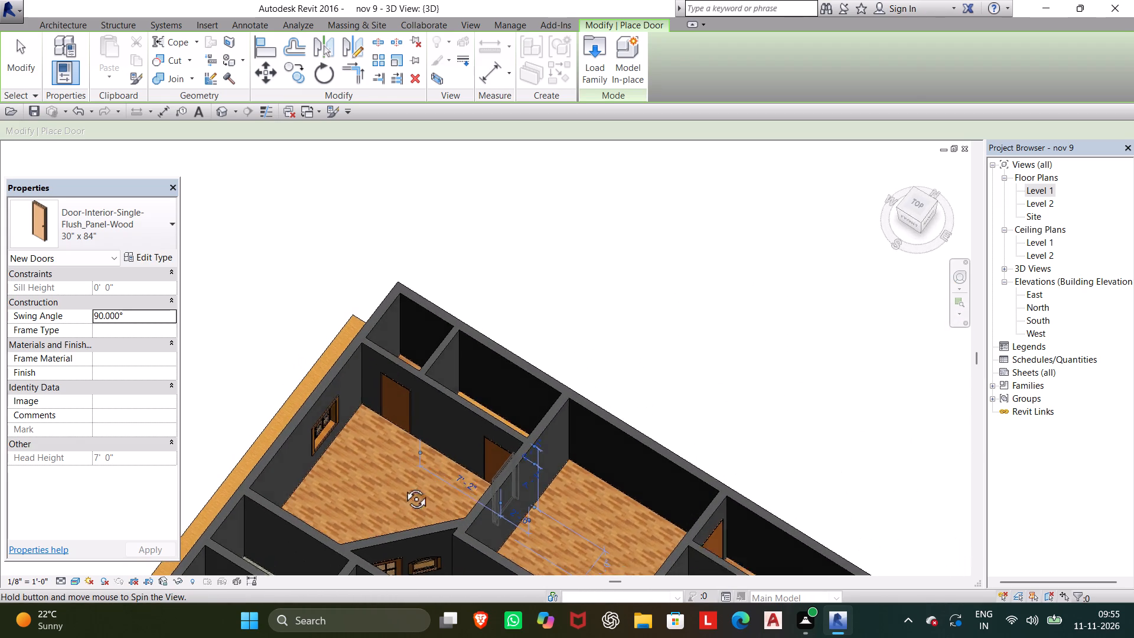
middle_click_drag(403, 486, 409, 456, "shift")
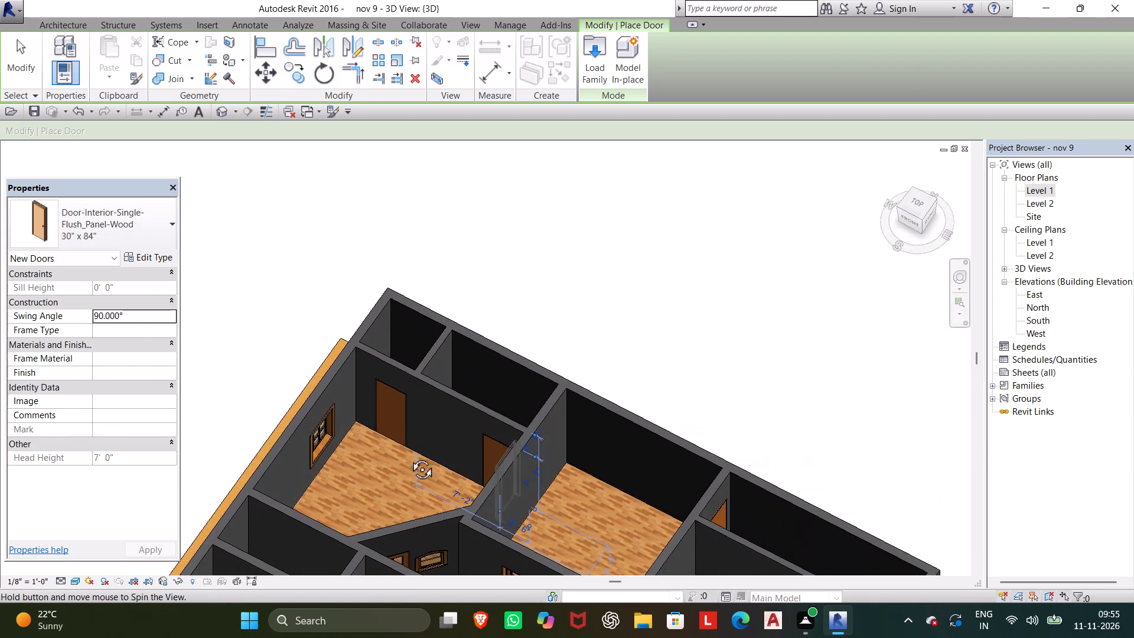
middle_click_drag(409, 456, 408, 454, "shift")
scroll(405, 444, "down", 1)
middle_click_drag(405, 444, 408, 269)
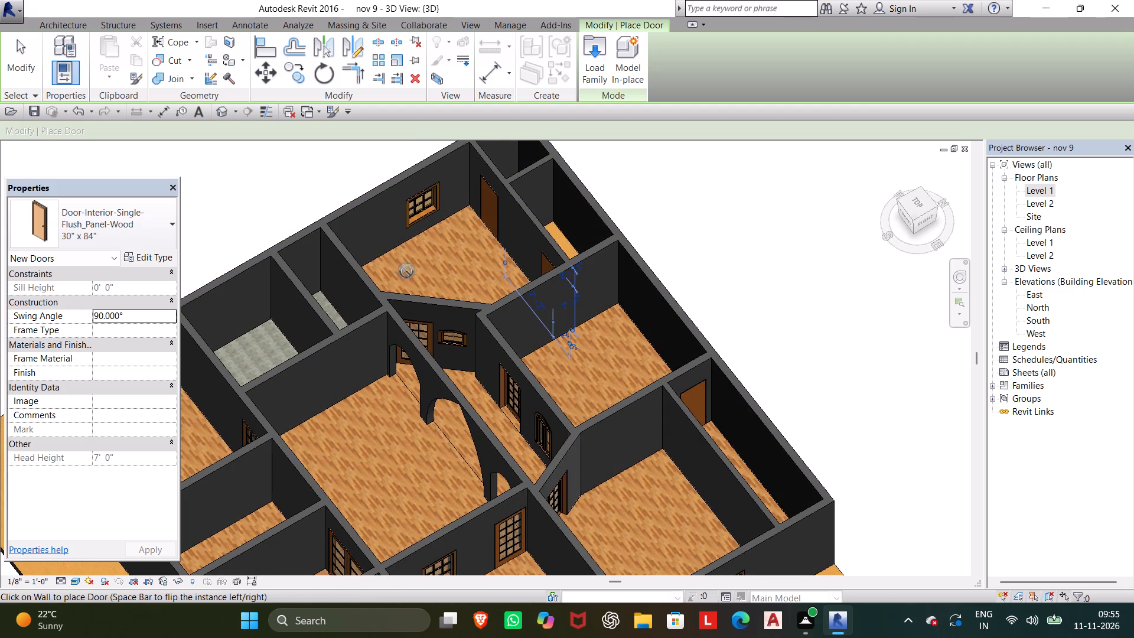
scroll(365, 358, "up", 6)
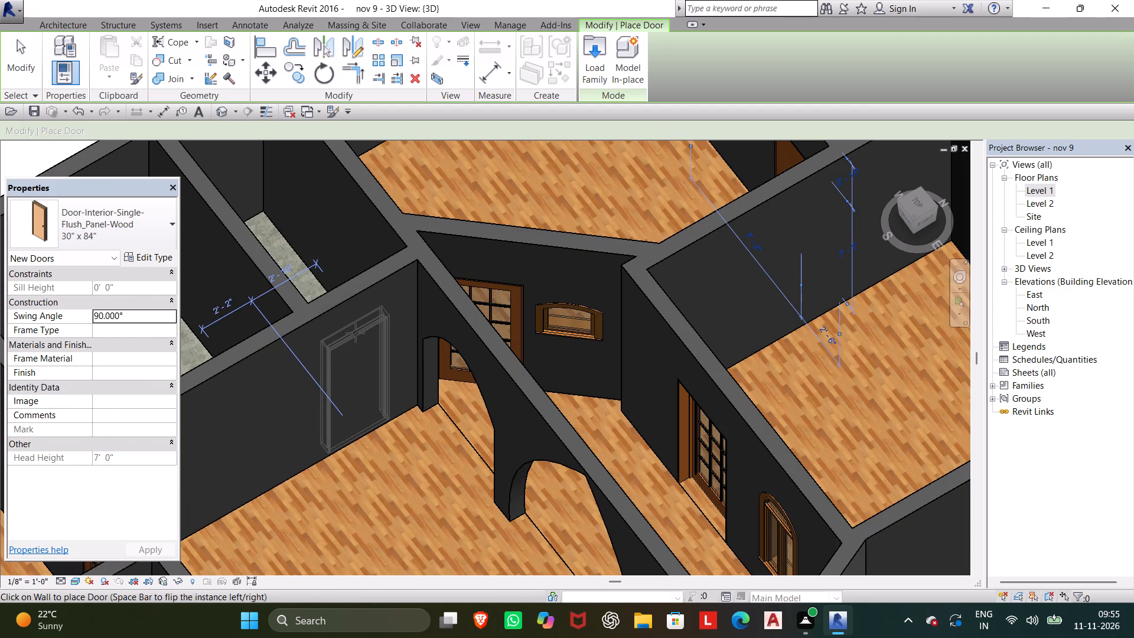
left_click(359, 333)
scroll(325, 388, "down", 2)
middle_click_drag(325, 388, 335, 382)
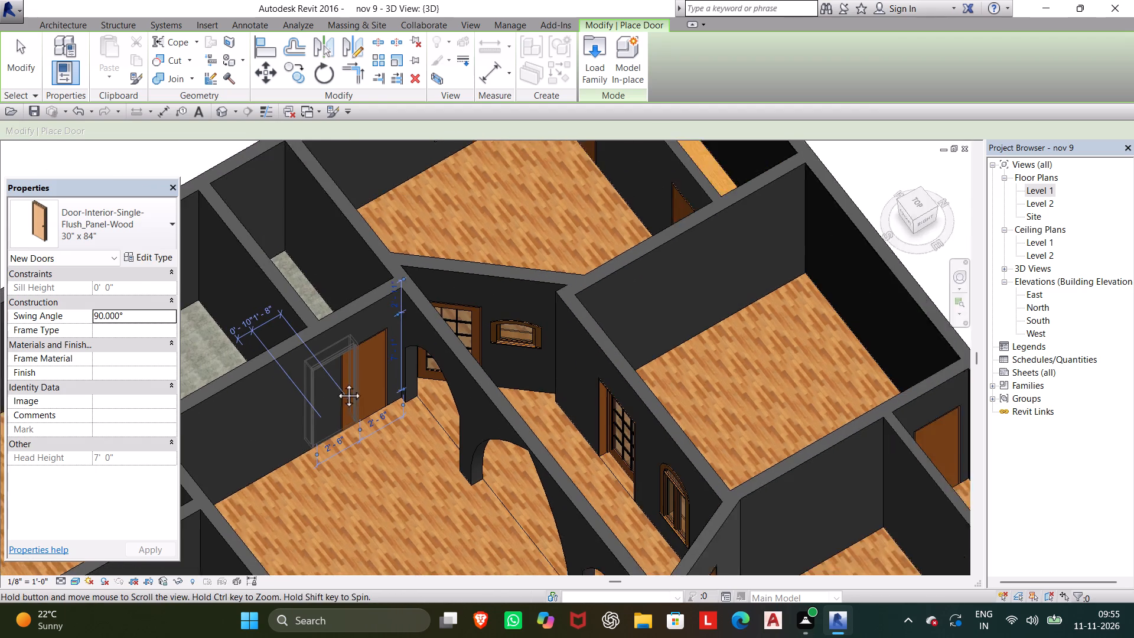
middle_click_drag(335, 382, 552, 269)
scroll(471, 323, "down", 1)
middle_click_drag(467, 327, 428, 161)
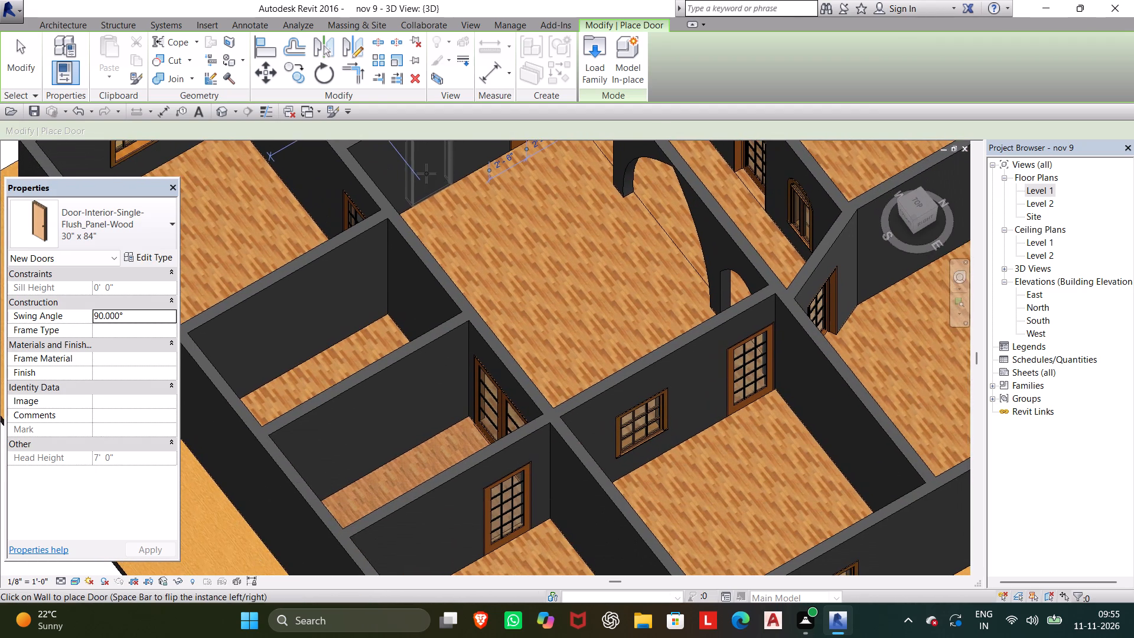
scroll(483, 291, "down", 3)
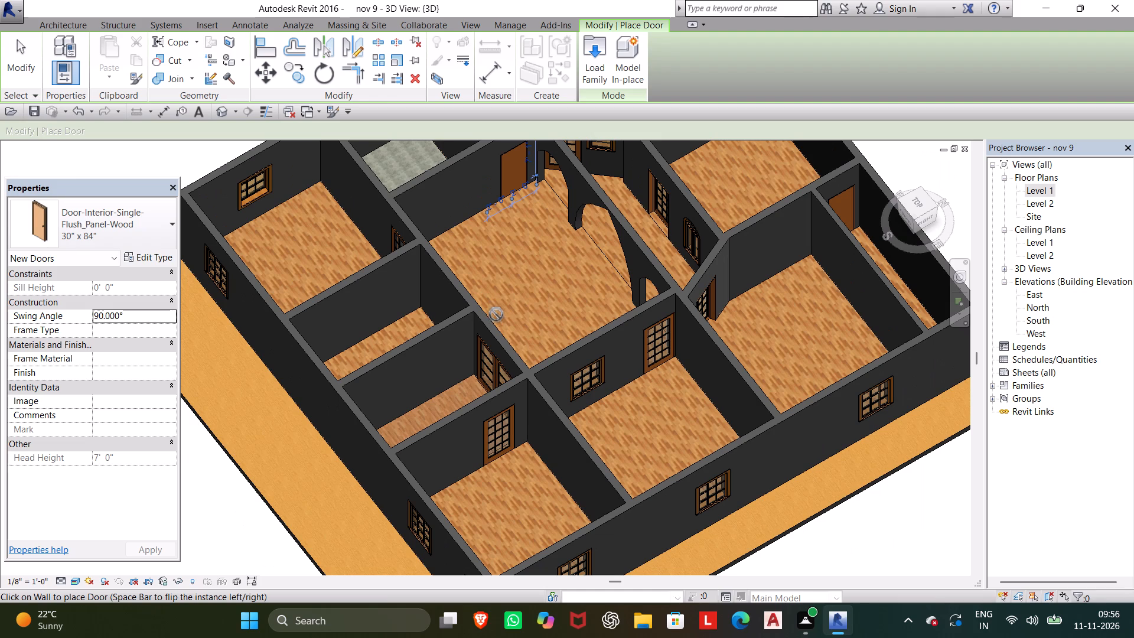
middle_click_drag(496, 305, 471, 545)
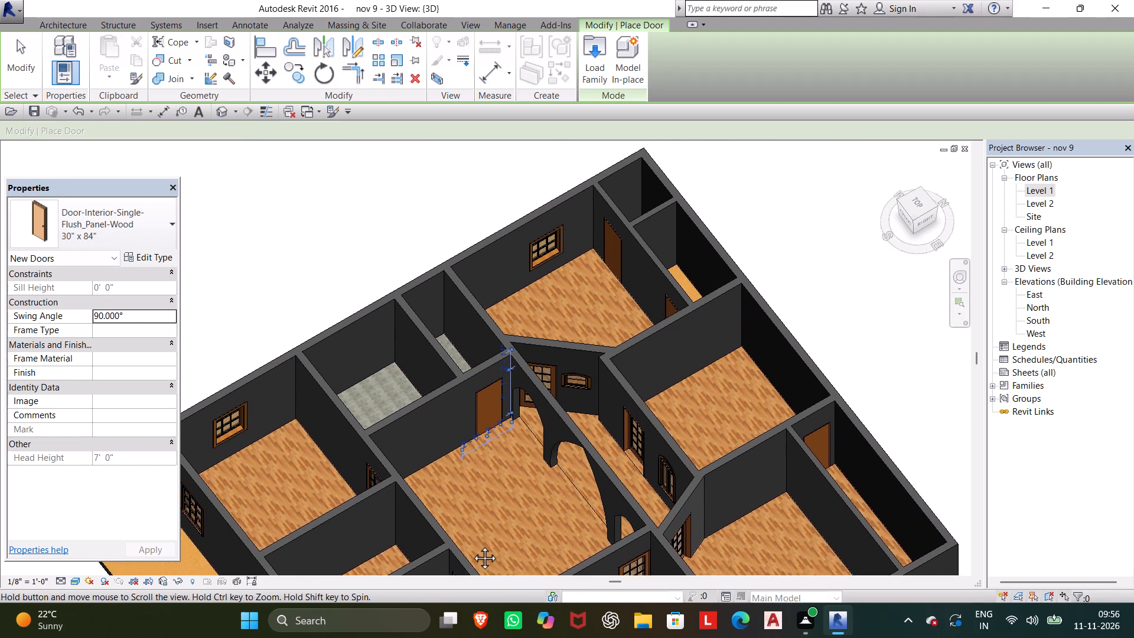
Place a 30" x 84" flush wood door beside the outer wall, leading from the adjacent room into the end small room.
middle_click_drag(471, 545, 455, 581)
key("Escape")
key("Escape")
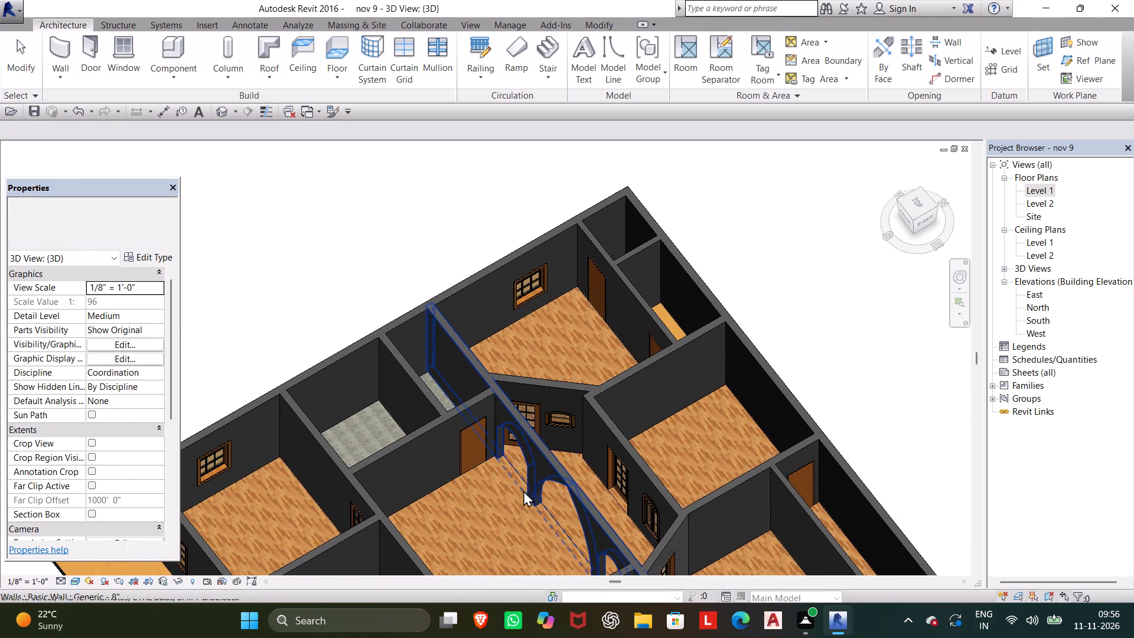
left_click(87, 47)
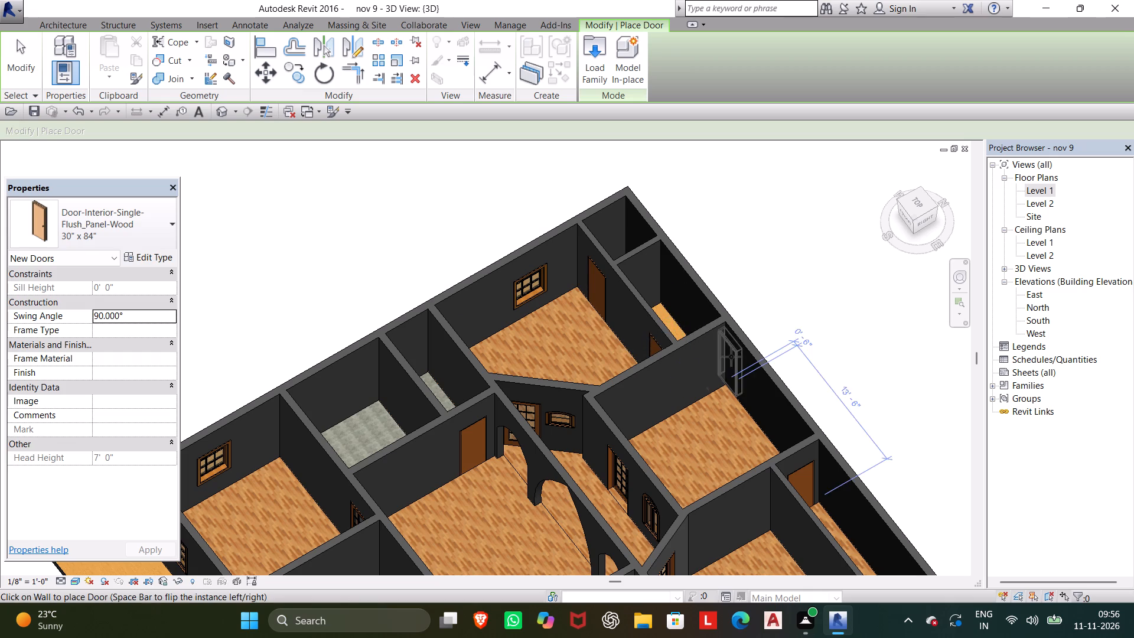
scroll(712, 364, "up", 4)
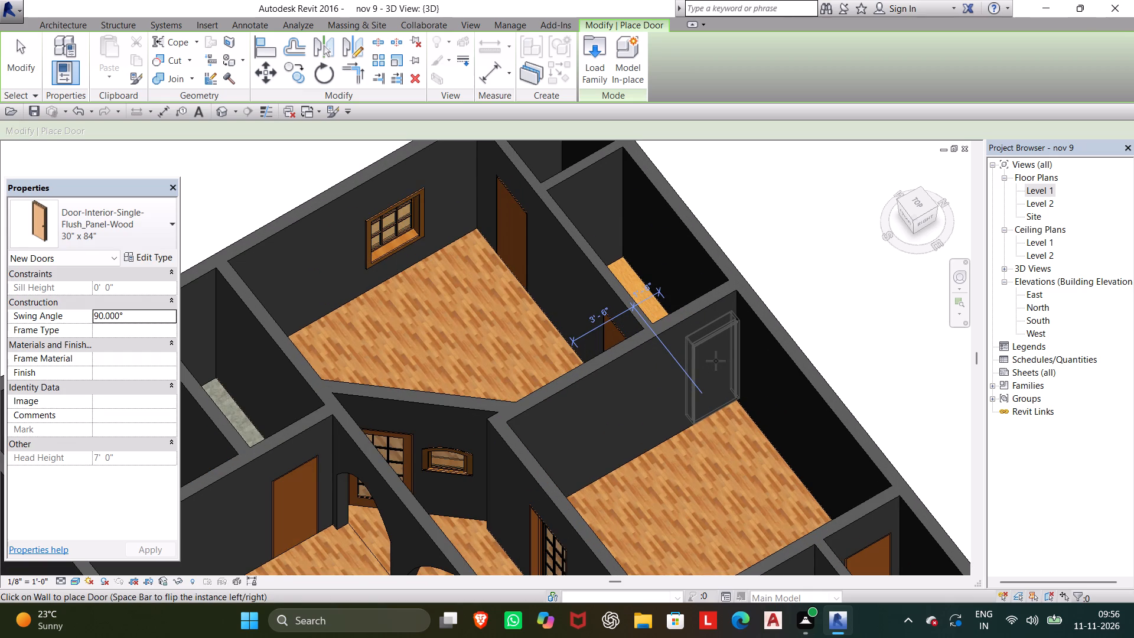
left_click(716, 361)
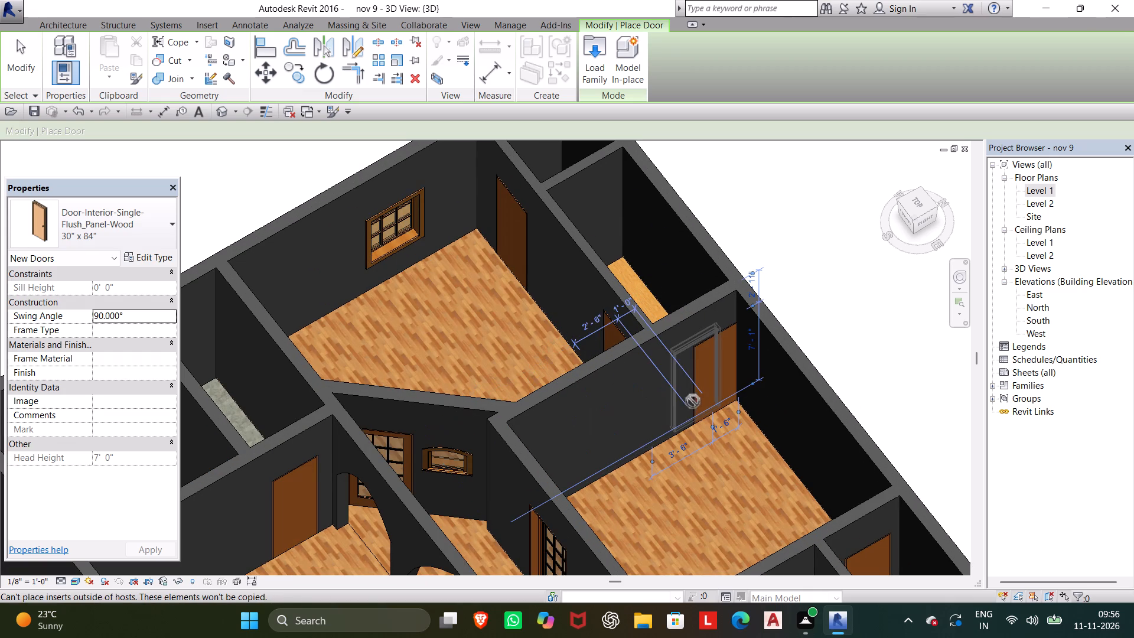
key("Escape")
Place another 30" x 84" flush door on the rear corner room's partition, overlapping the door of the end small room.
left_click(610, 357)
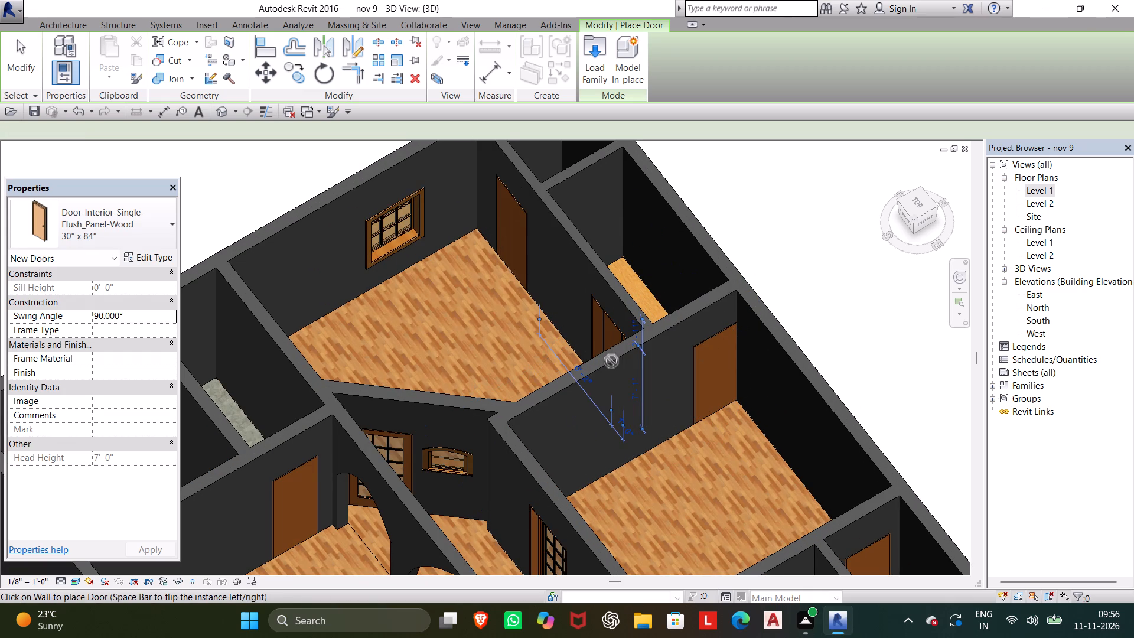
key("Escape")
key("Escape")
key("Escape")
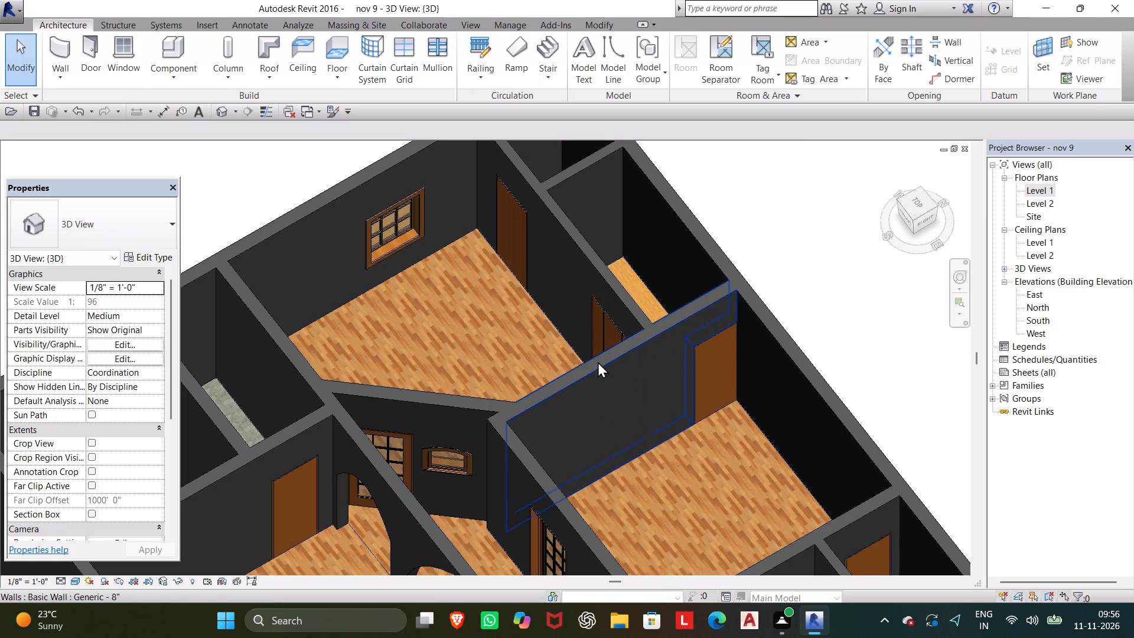
Dismiss the pop-up notification and delete the original of the two overlapping doors on the rear corner room's partition.
left_click(603, 339)
key("Home")
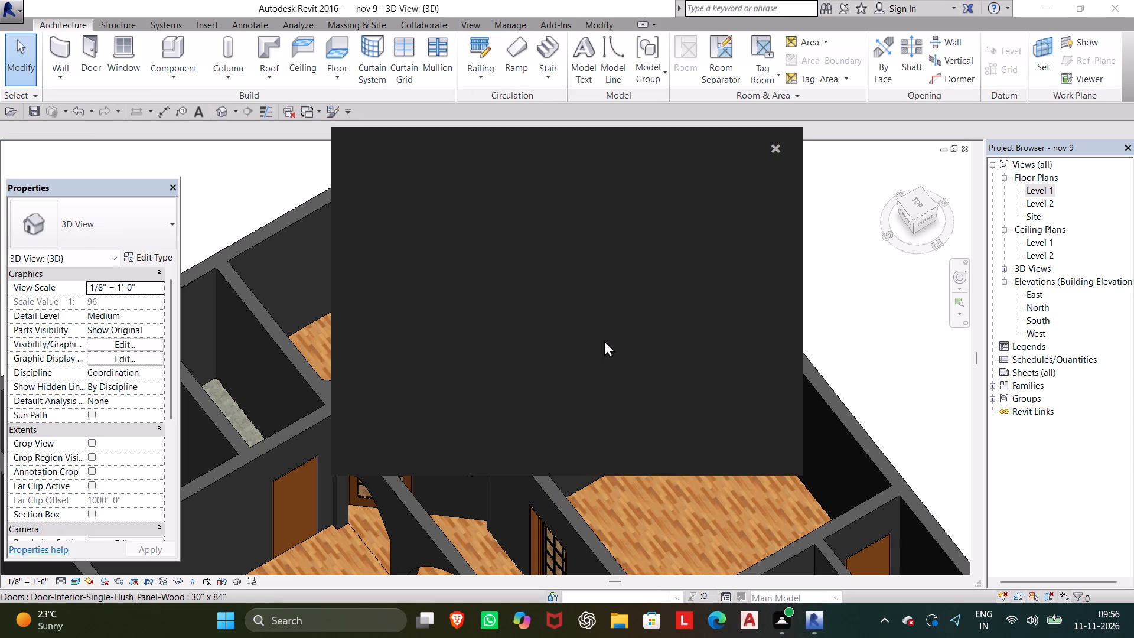
left_click(773, 147)
left_click(618, 328)
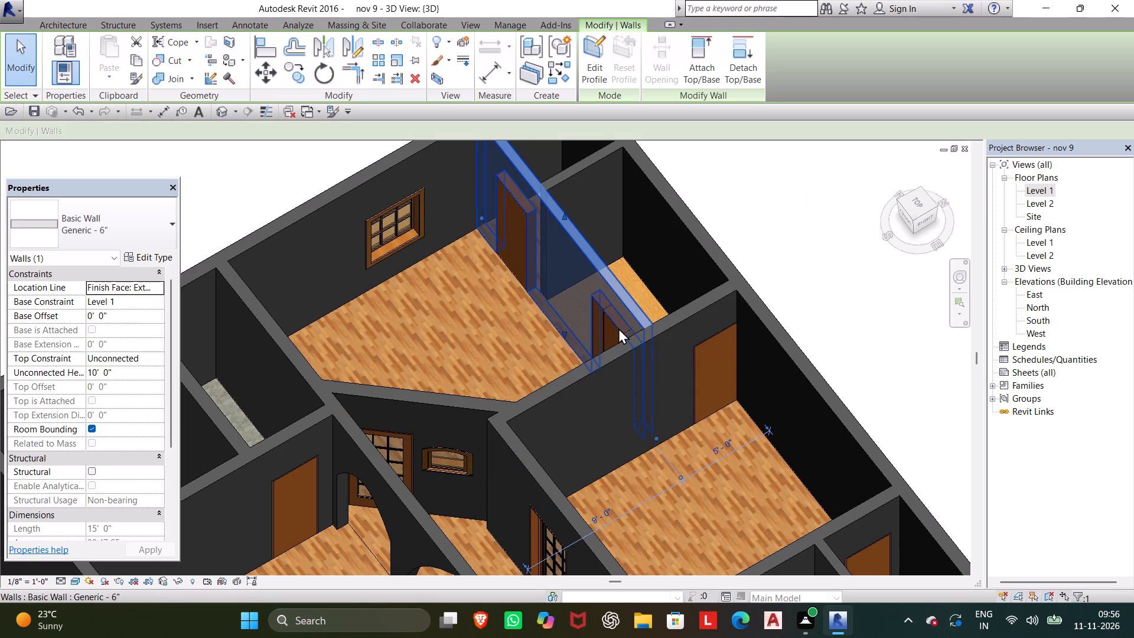
key("Escape")
left_click(603, 328)
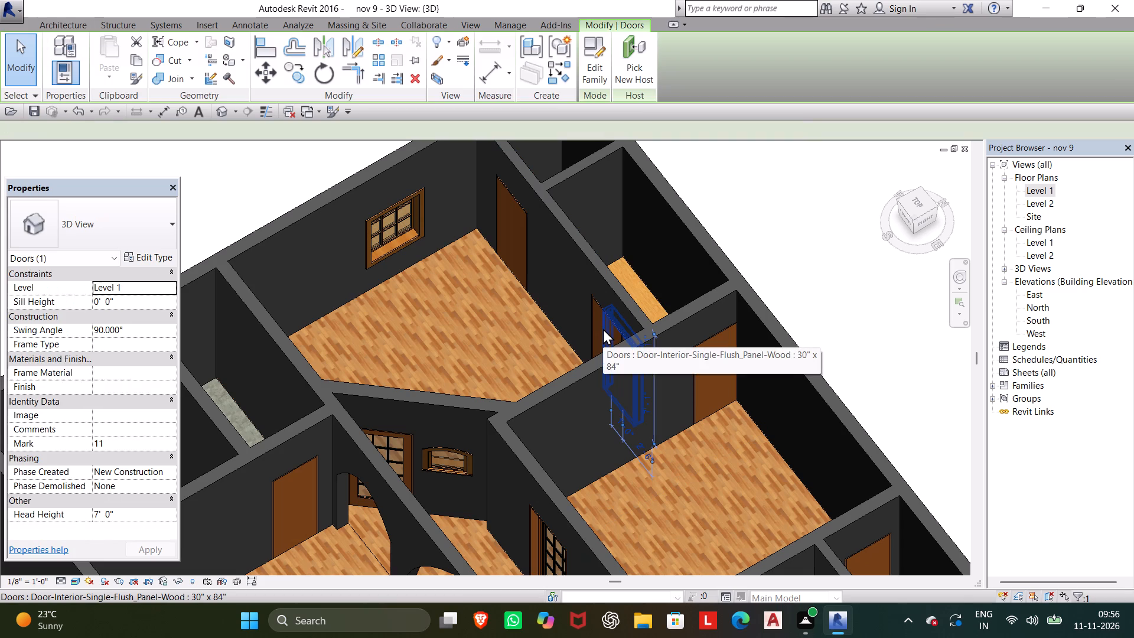
key("Delete")
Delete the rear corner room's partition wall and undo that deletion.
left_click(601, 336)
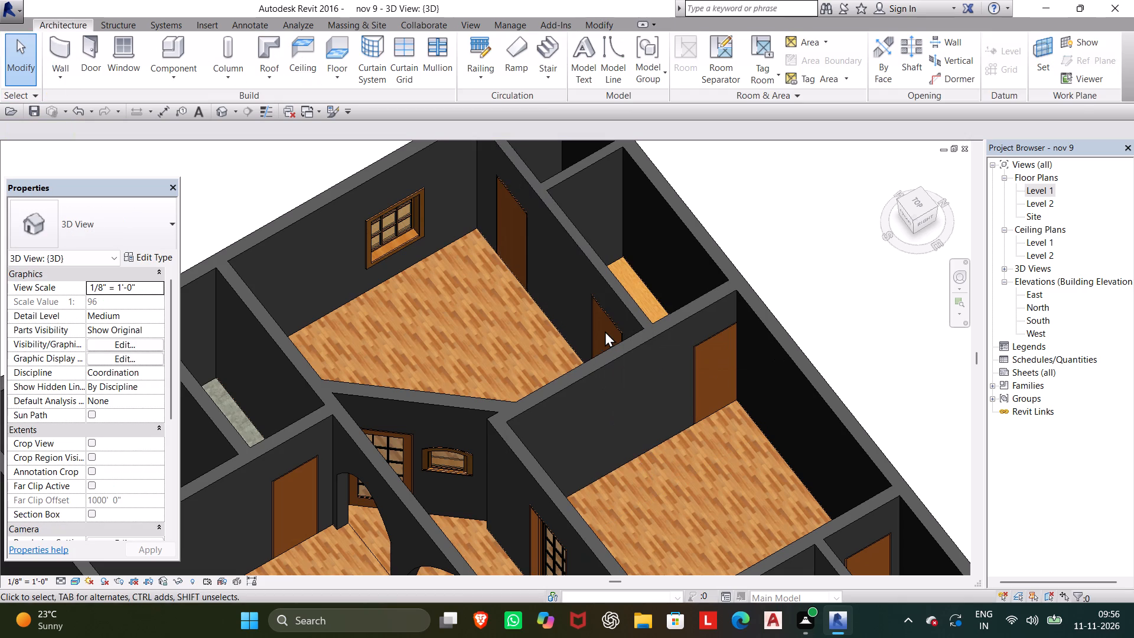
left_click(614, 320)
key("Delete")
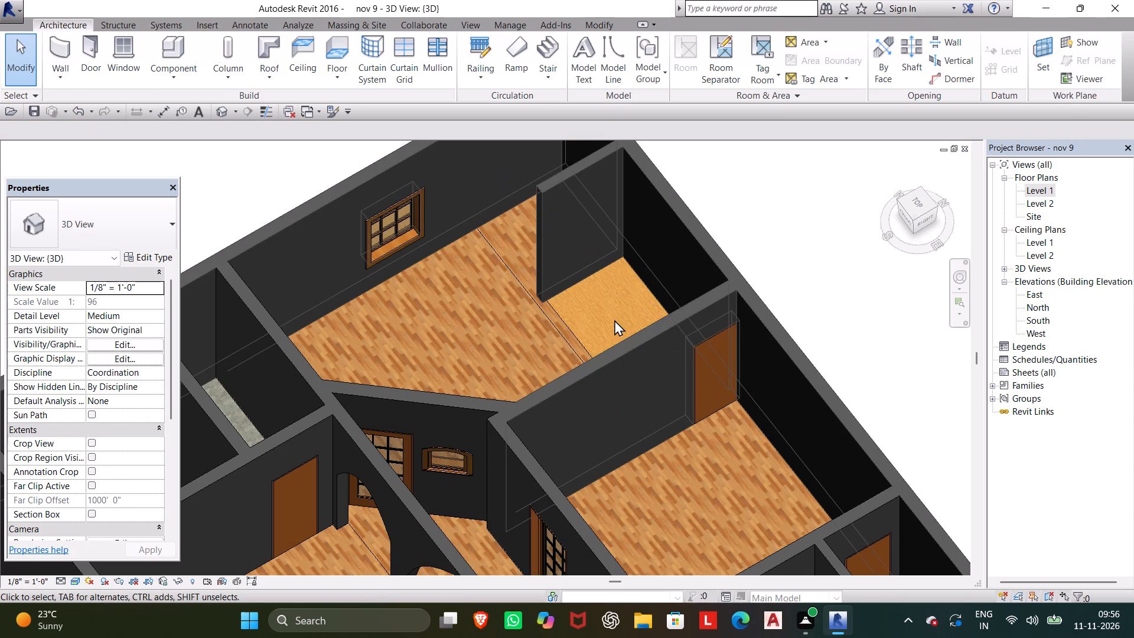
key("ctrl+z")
Delete the remaining 30" x 84" flush door at the inner end of the rear corner room's partition.
scroll(614, 320, "up", 11)
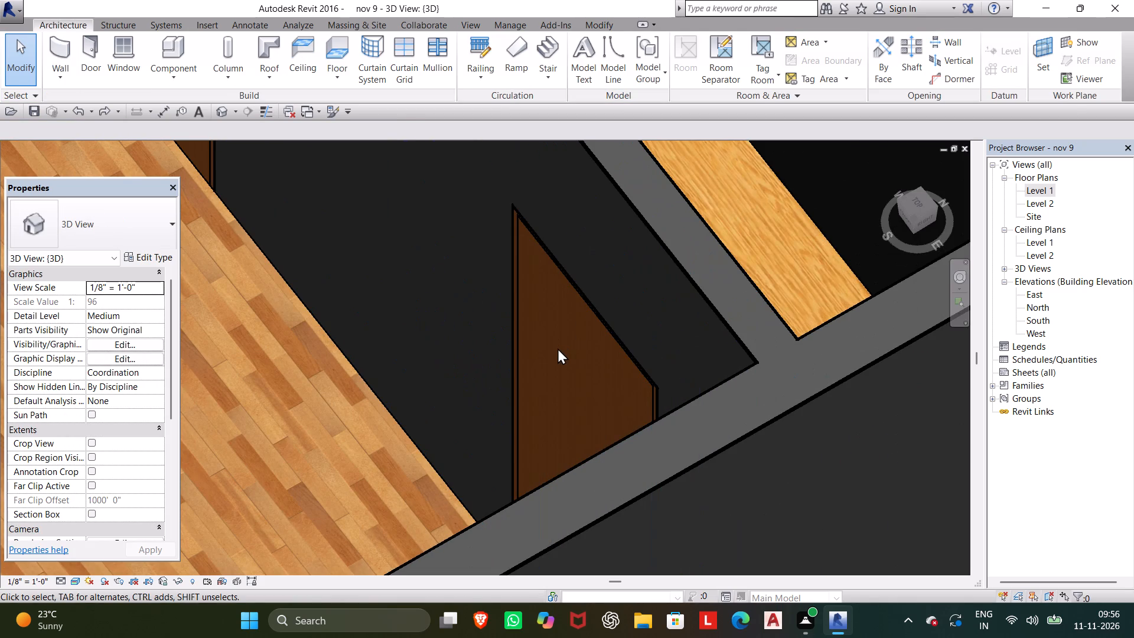
left_click(558, 348)
left_click(521, 341)
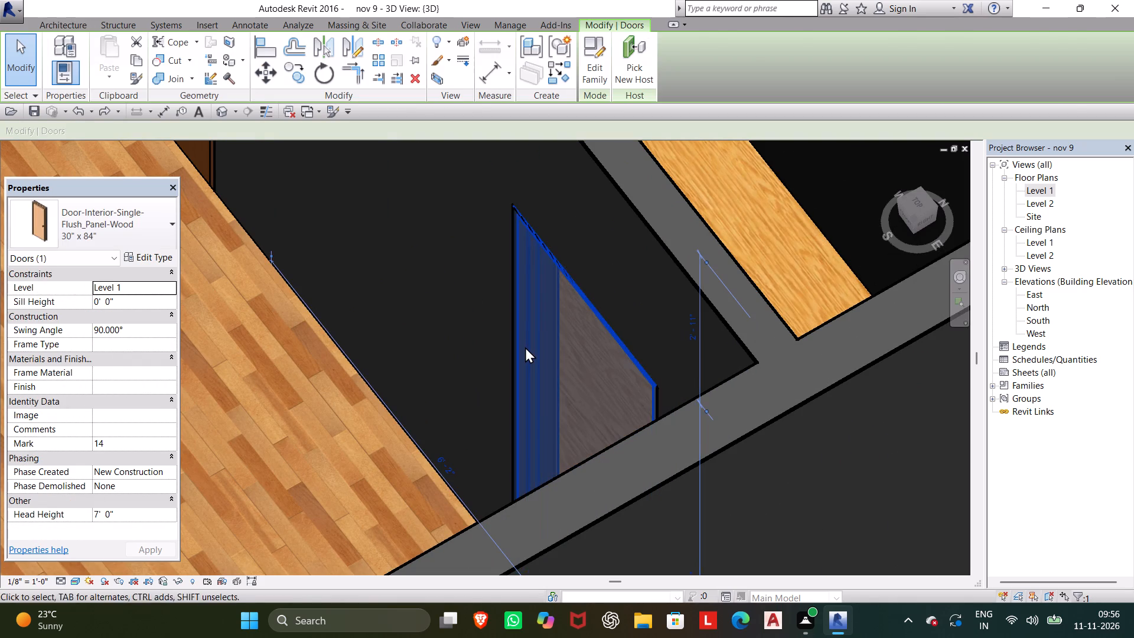
key("Delete")
scroll(531, 357, "down", 7)
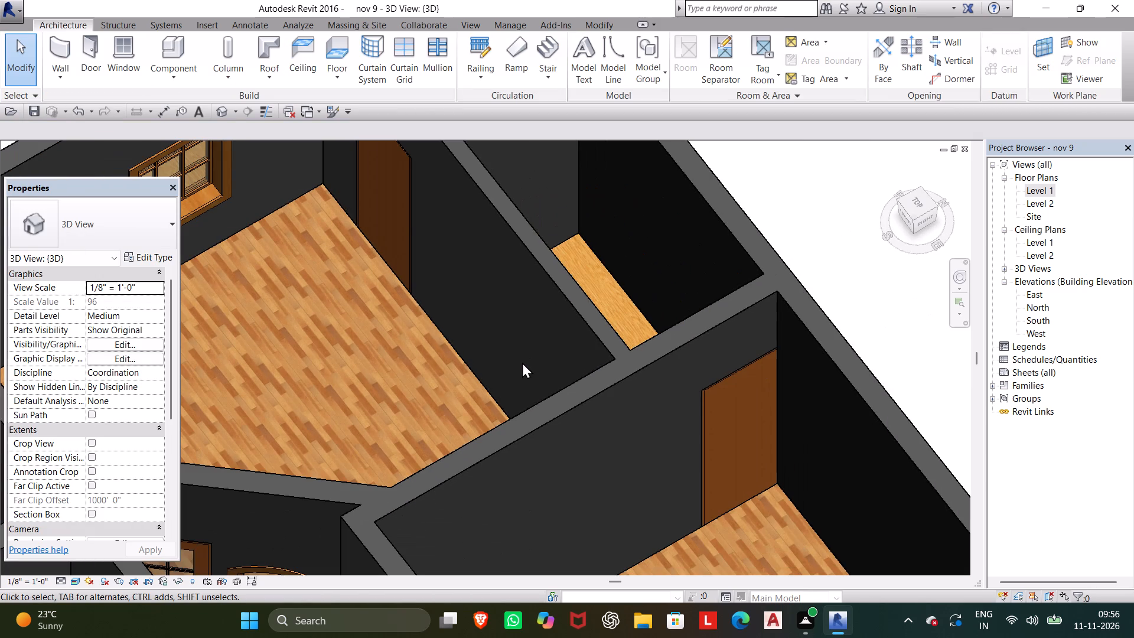
scroll(511, 337, "down", 4)
Nudge the cross wall between the two small rooms away from the rear exterior wall, to about 7'-10" from it.
left_click(498, 183)
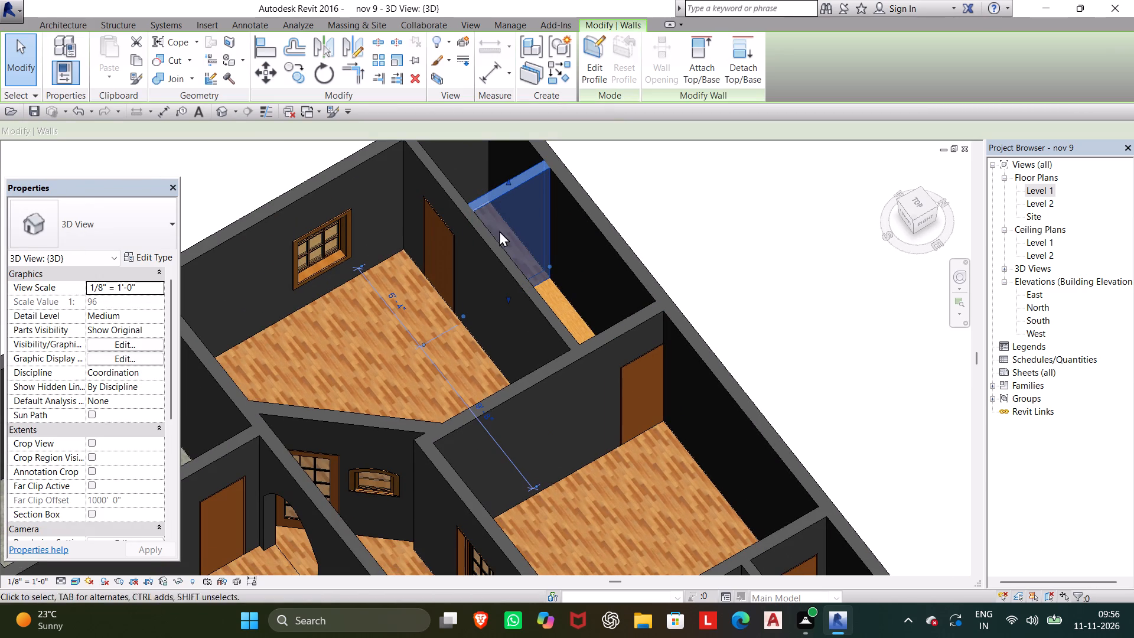
key("Down")
key("Down")
key("Down")
key("Down")
key("Down")
key("Down")
key("Down")
key("Down")
key("Down")
key("Down")
key("Down")
key("Down")
key("Down")
key("Down")
key("Down")
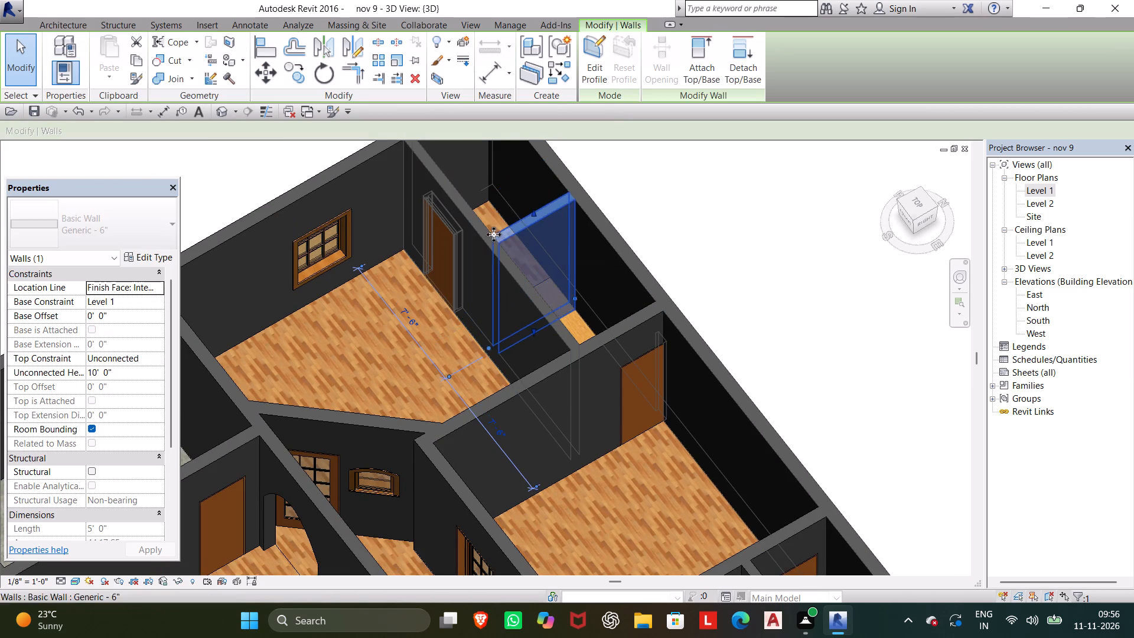
key("Down")
key("Down")
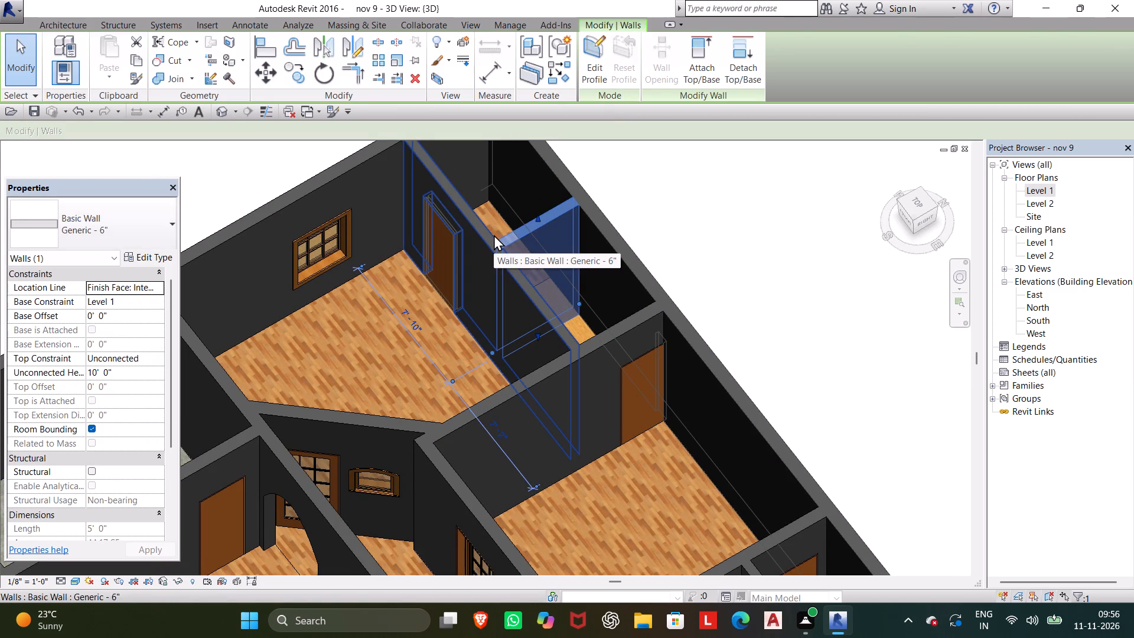
key("Escape")
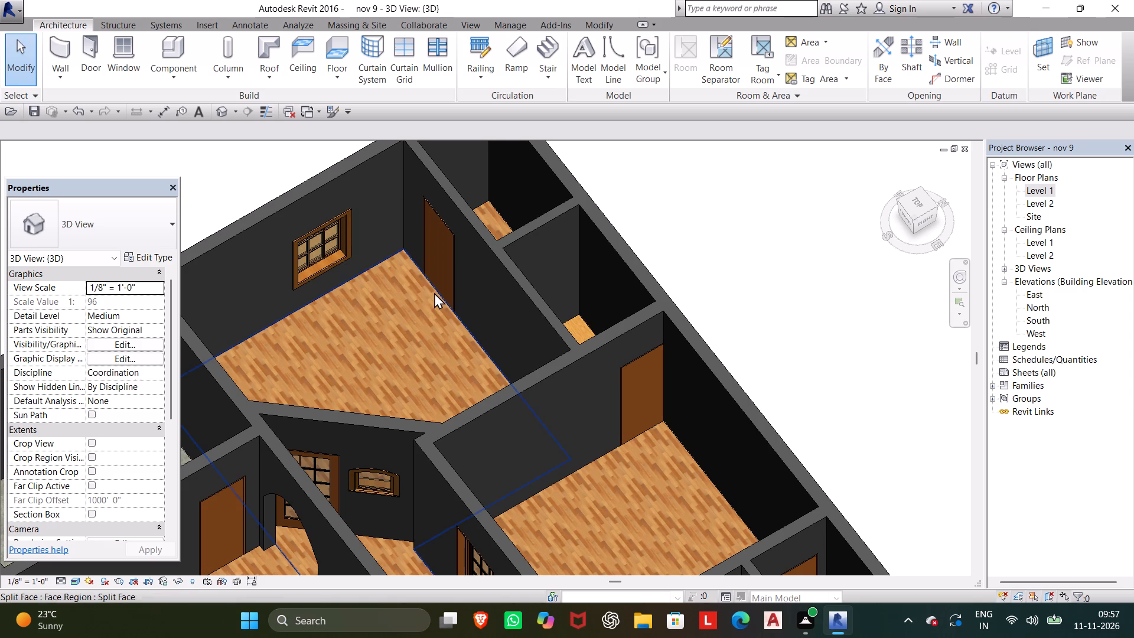
scroll(340, 332, "down", 2)
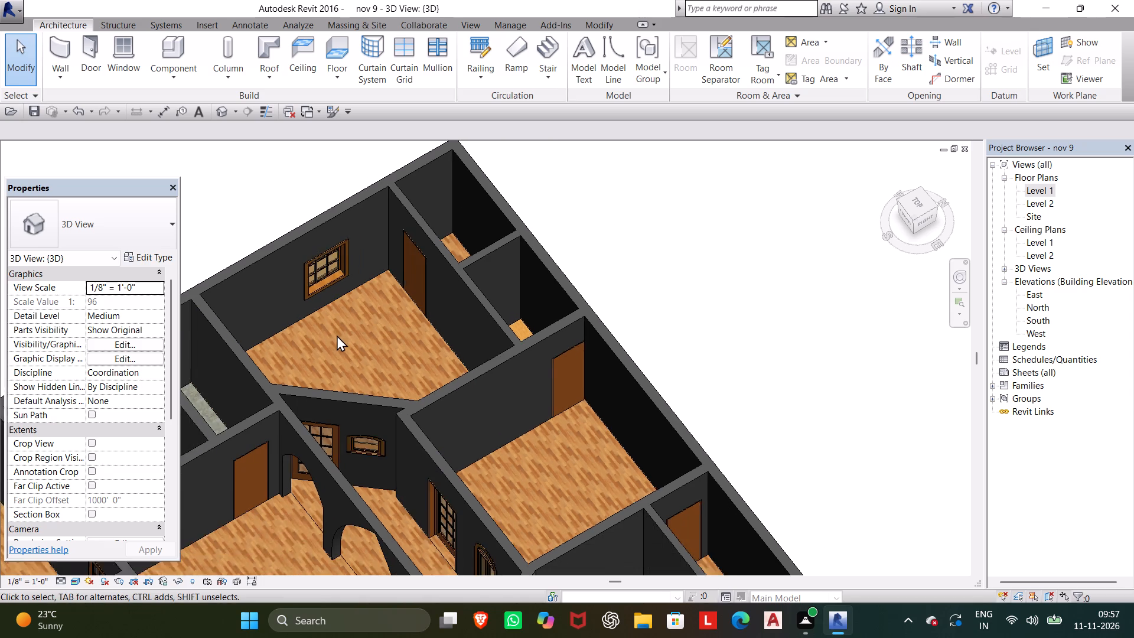
scroll(336, 337, "down", 2)
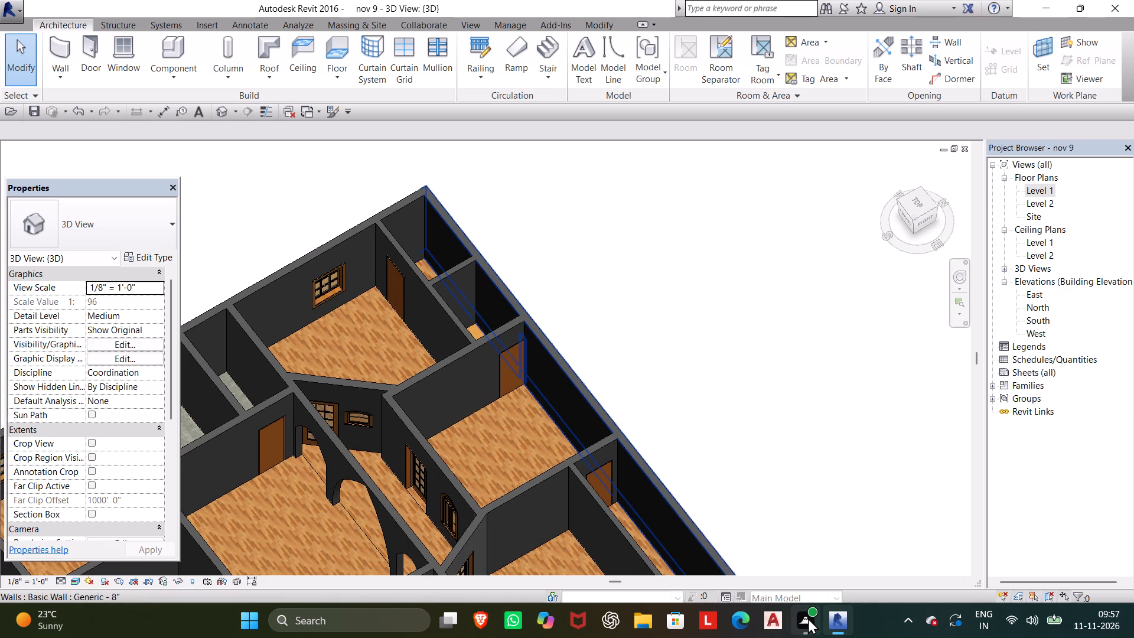
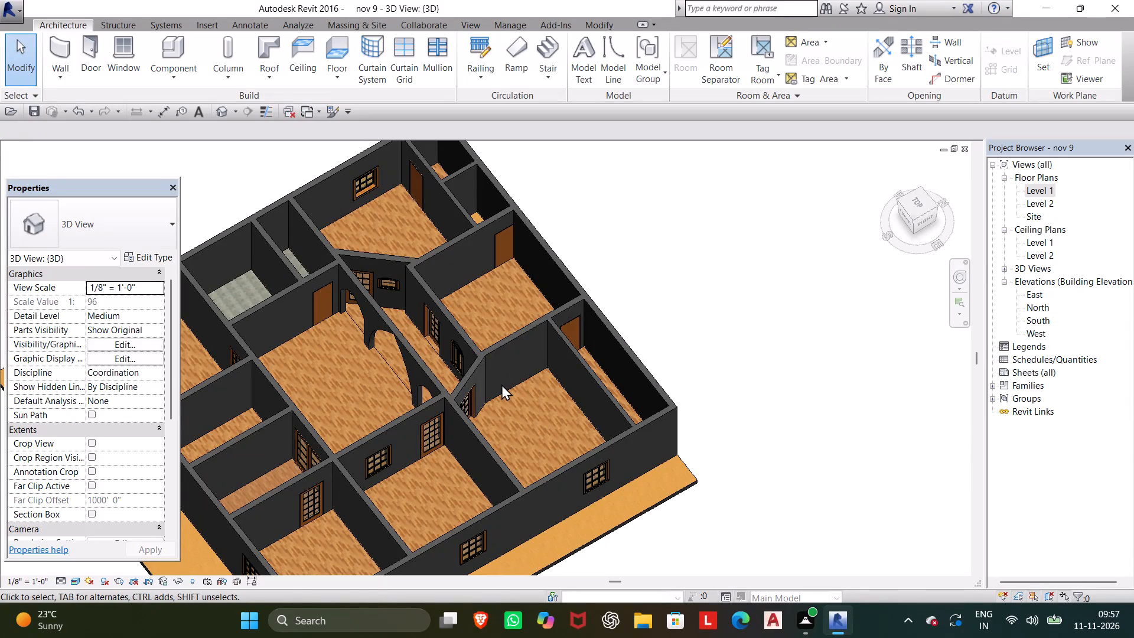
Review the house in 3D and switch to the Level 1 floor plan.
middle_click_drag(501, 384, 590, 378)
scroll(501, 384, "down", 1)
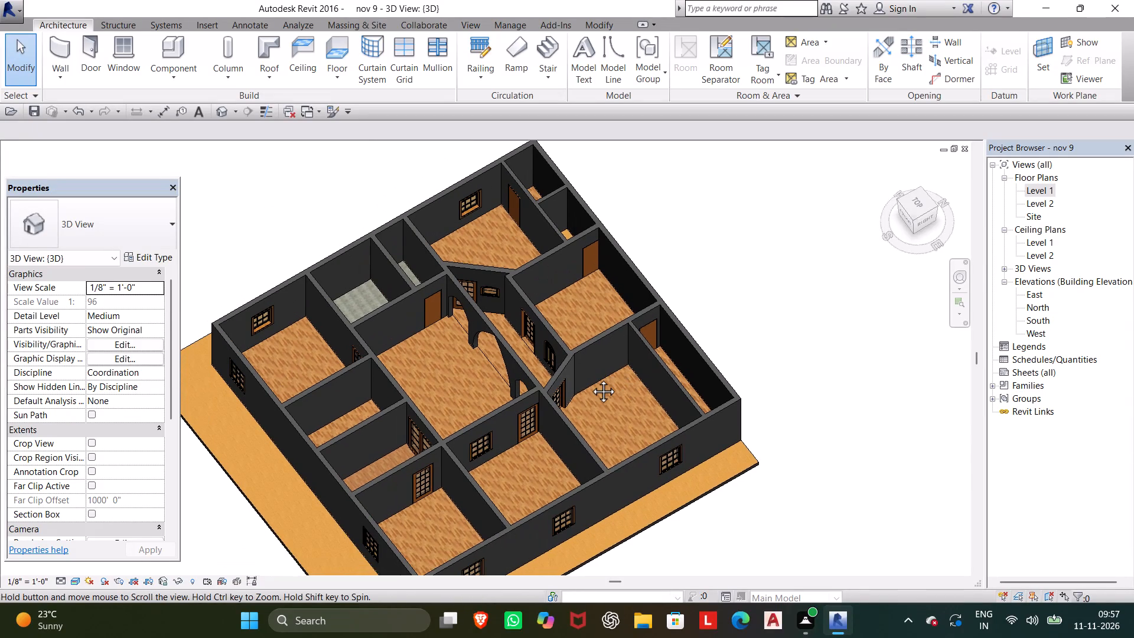
middle_click_drag(590, 378, 717, 457)
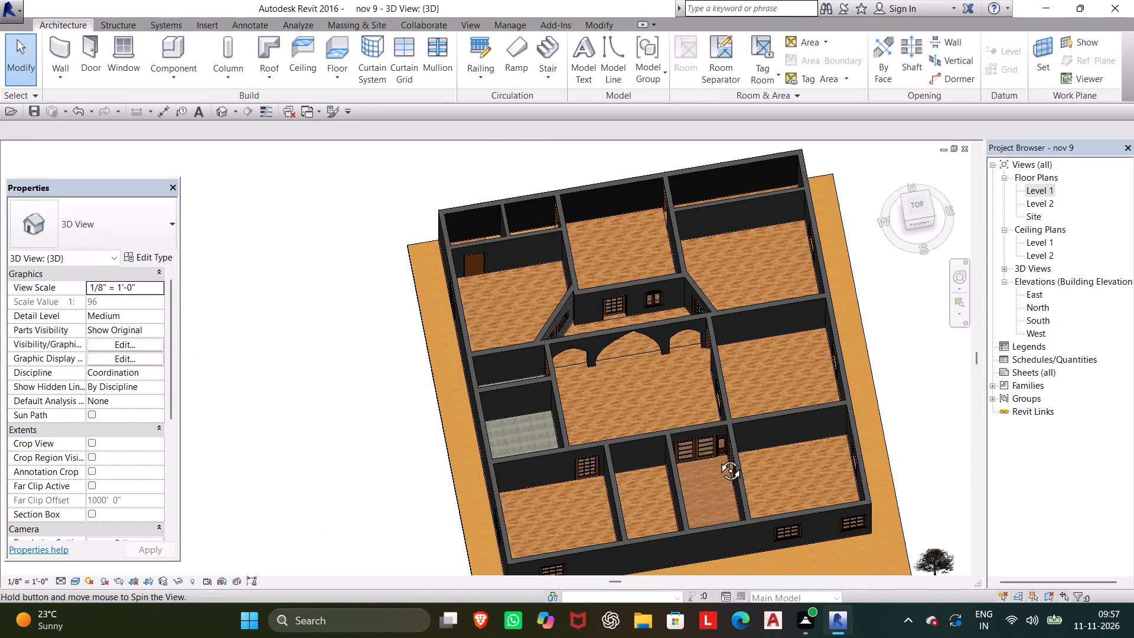
middle_click_drag(717, 457, 684, 450)
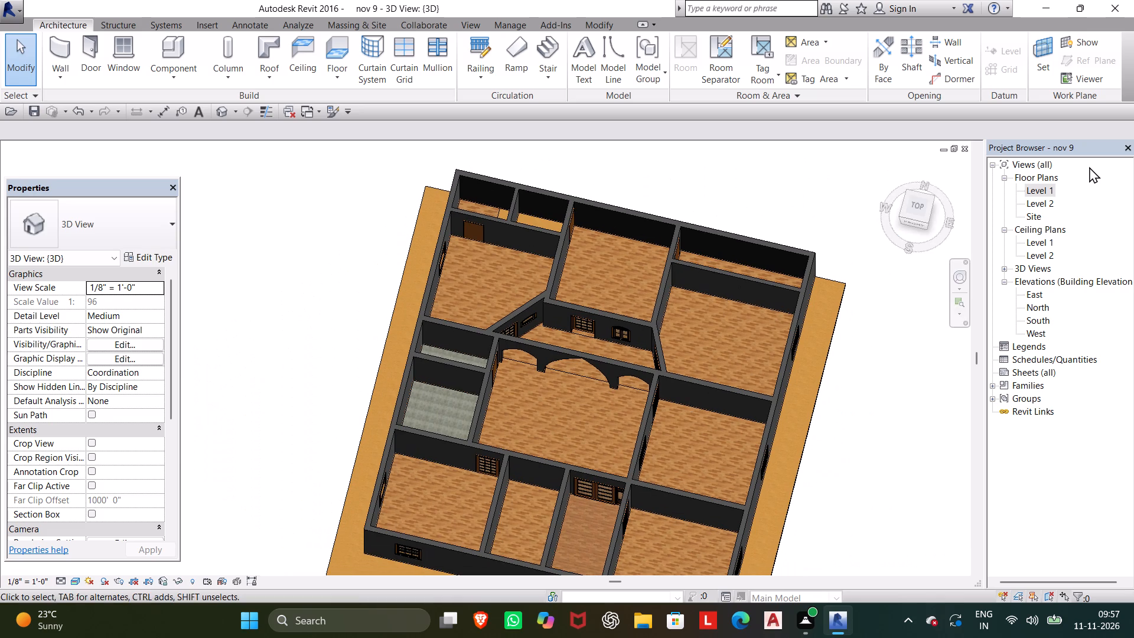
double_click(1049, 190)
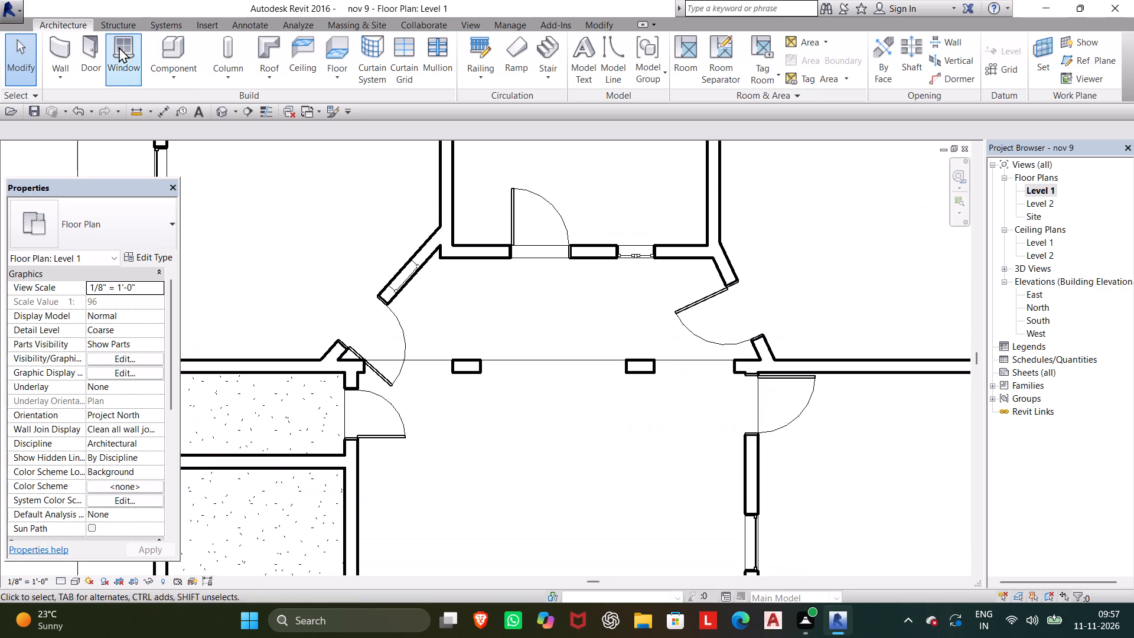
Start loading a component family and browse the Domestic families in the library's Specialty Equipment folder.
left_click(170, 47)
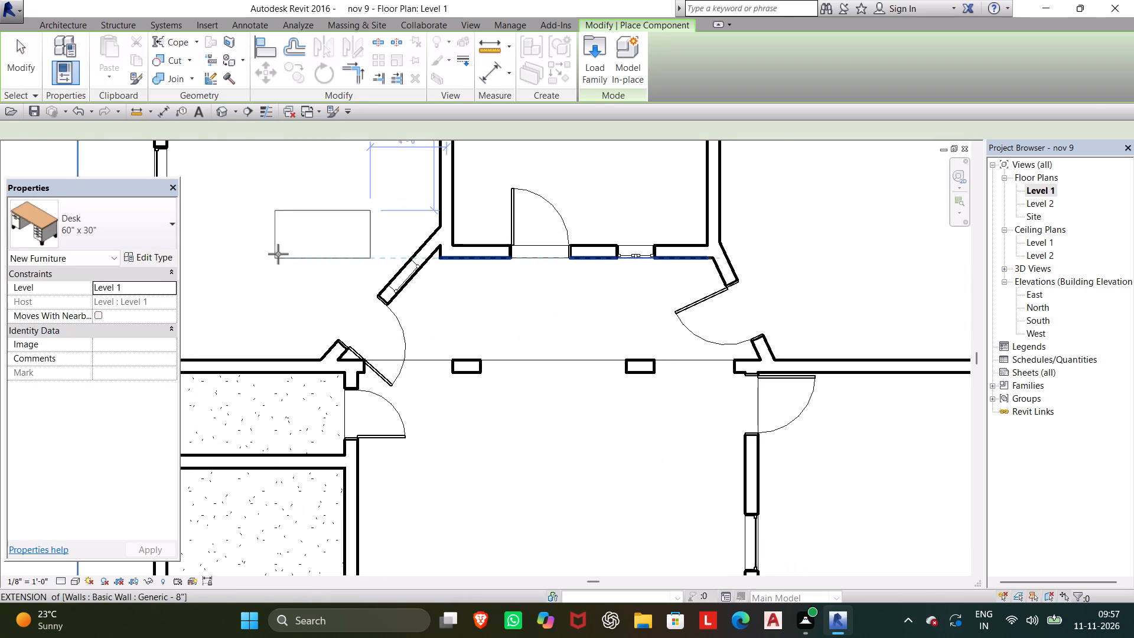
key("Escape")
left_click(174, 60)
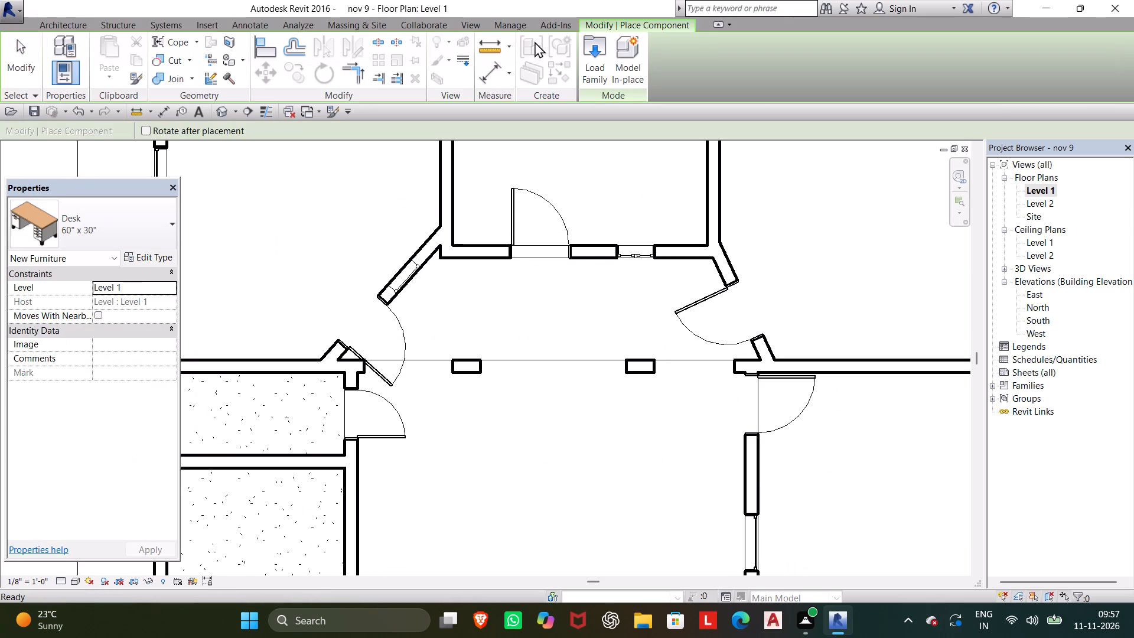
left_click(601, 44)
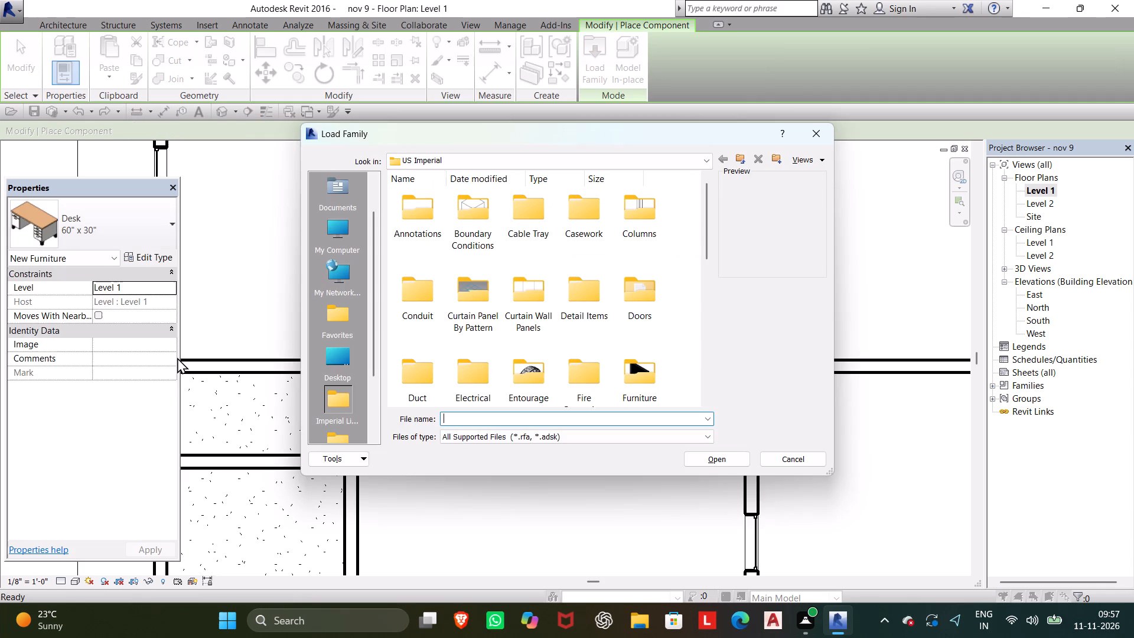
scroll(490, 328, "down", 4)
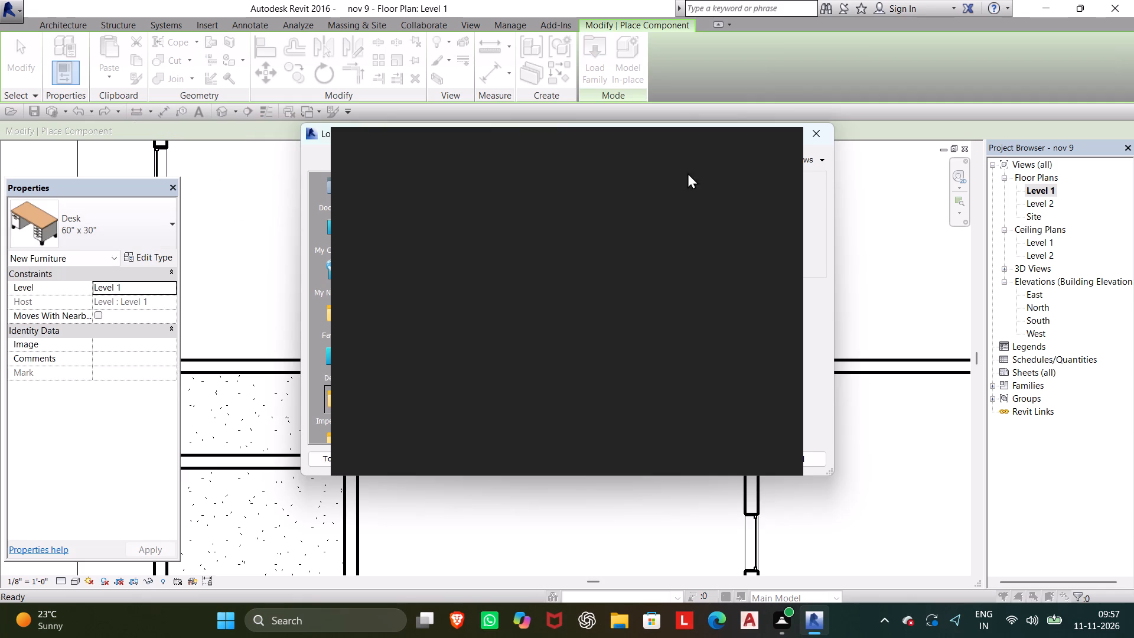
left_click(777, 148)
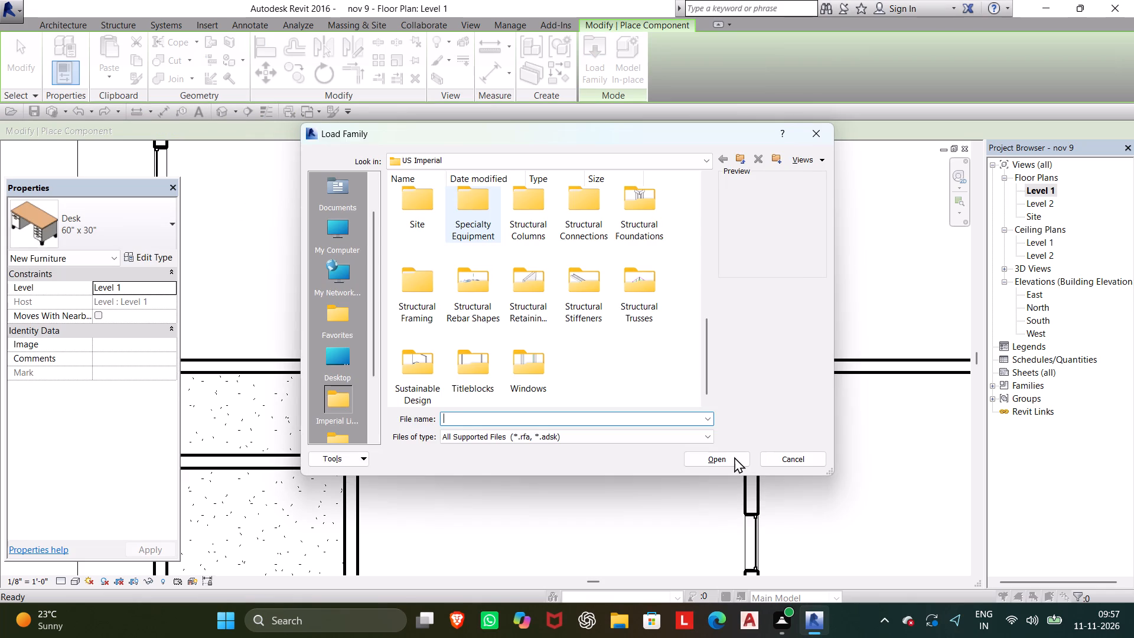
left_click(465, 219)
left_click(722, 453)
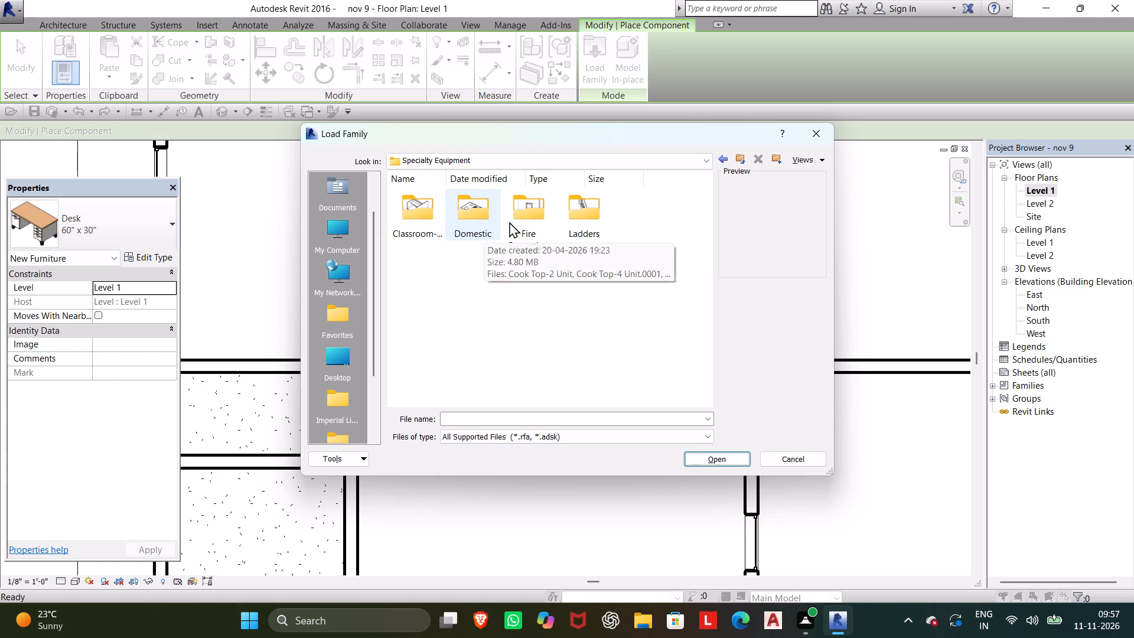
left_click(471, 212)
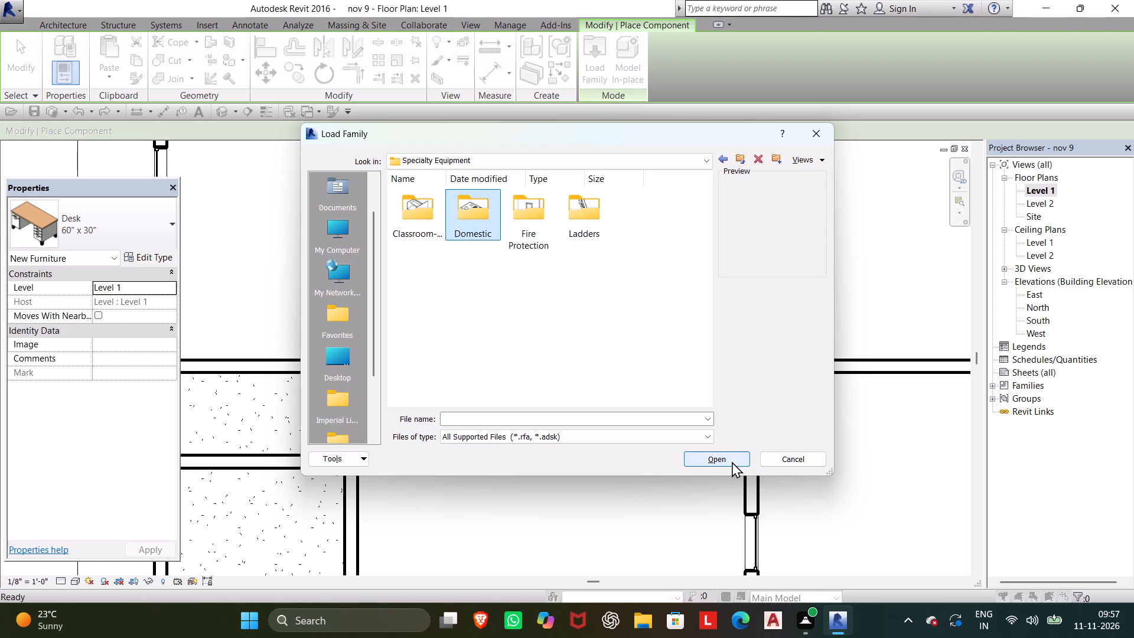
left_click(731, 461)
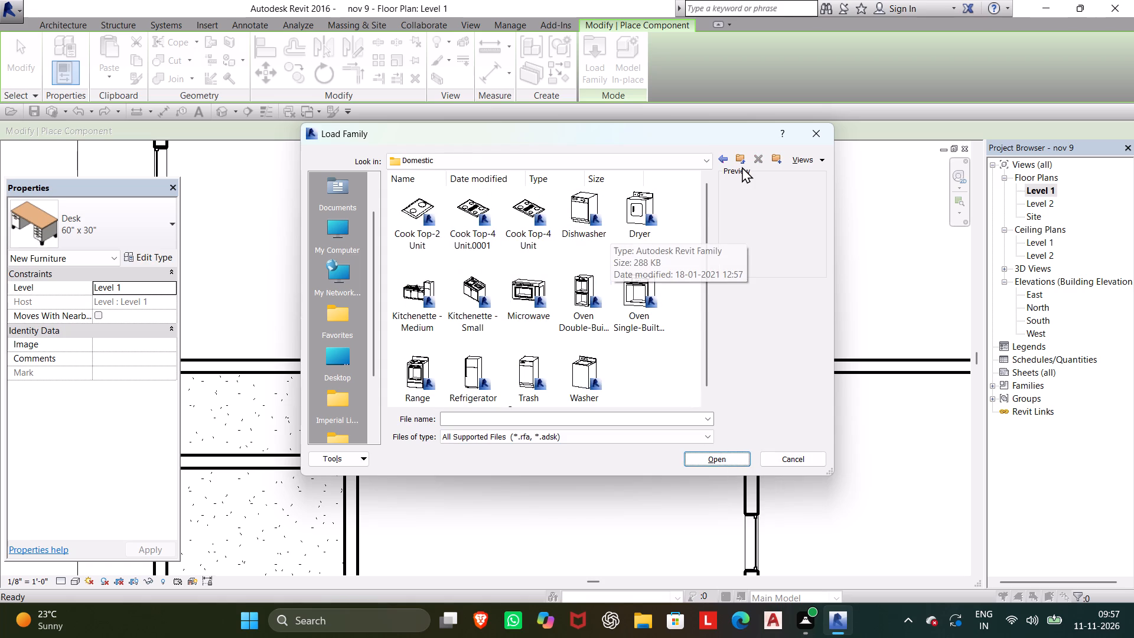
left_click(725, 160)
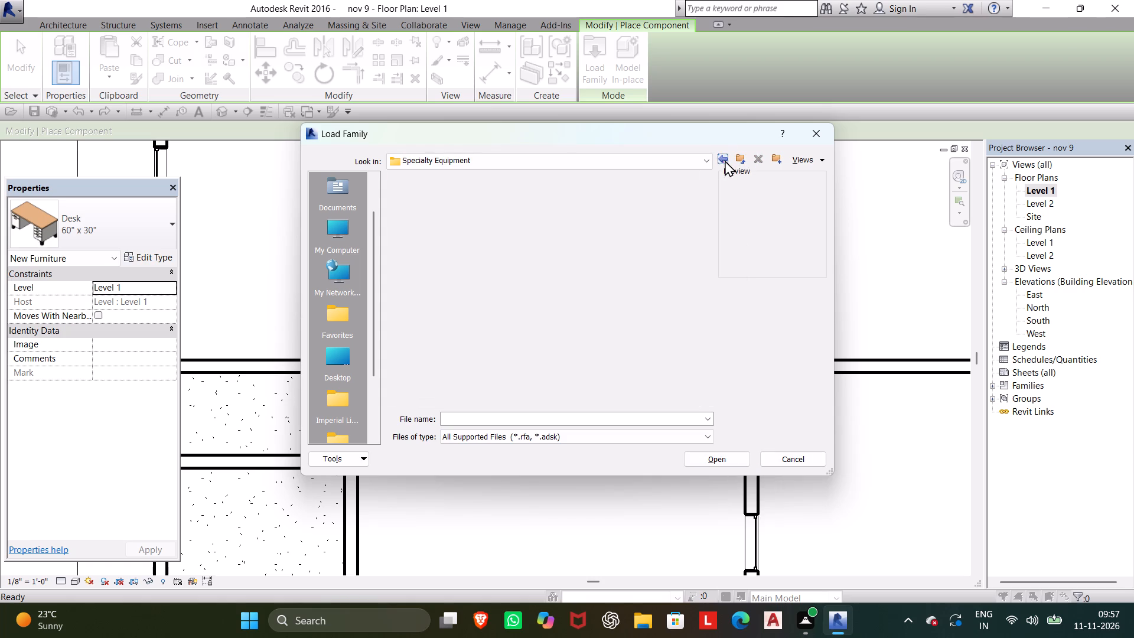
left_click(725, 160)
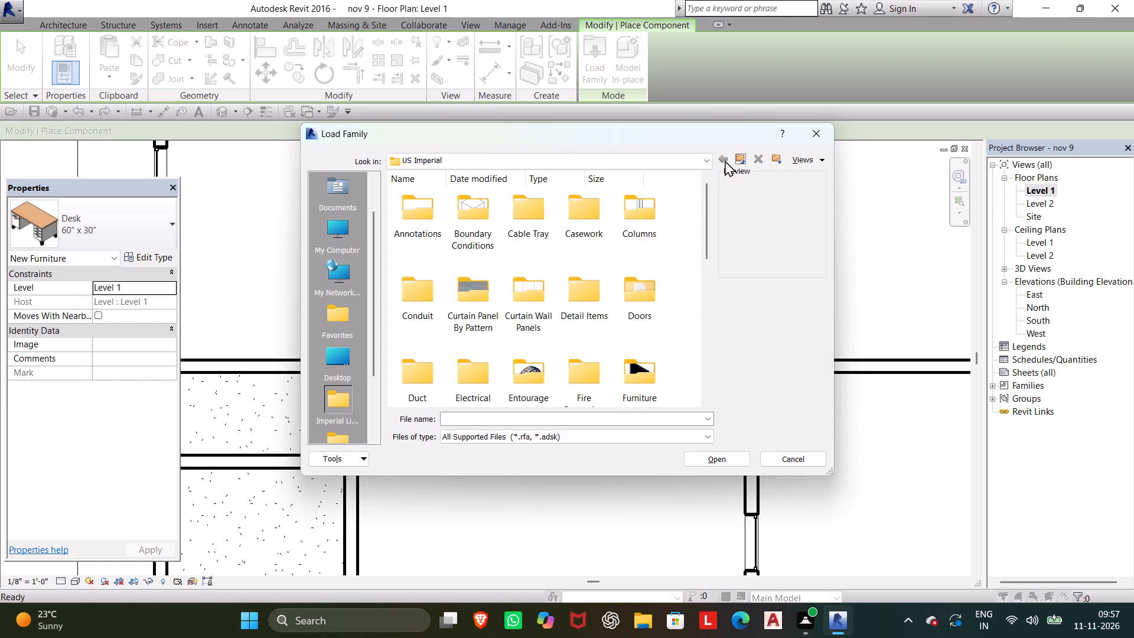
Load the Counter Top-L Shaped w Sink.0001 family from the library's Casework Counter Tops folder.
left_click(582, 219)
left_click(703, 458)
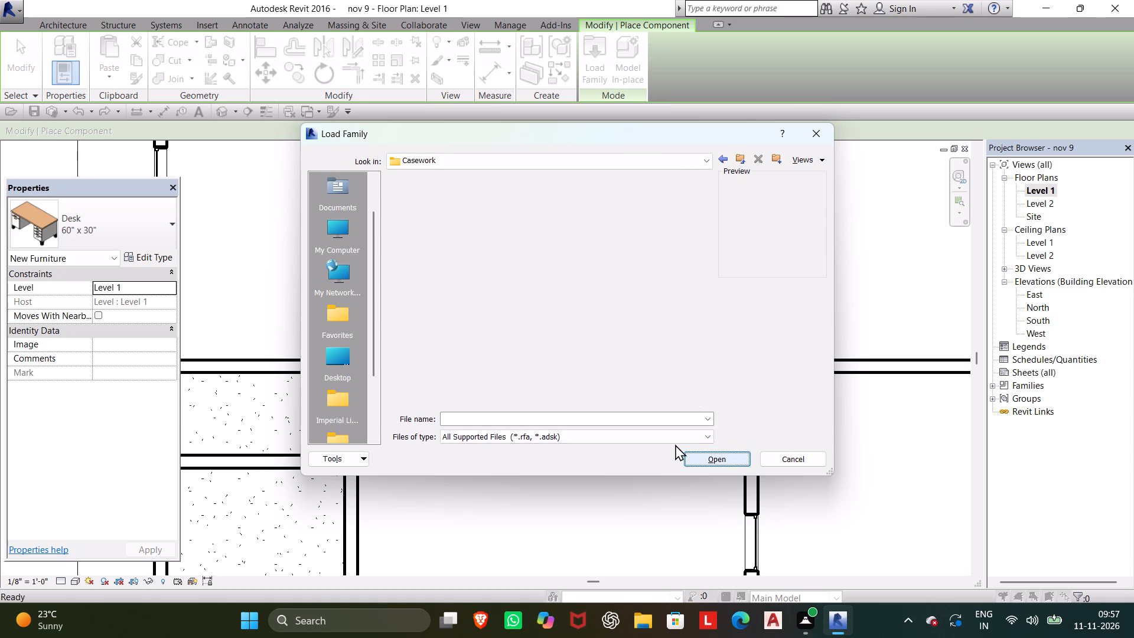
left_click(455, 209)
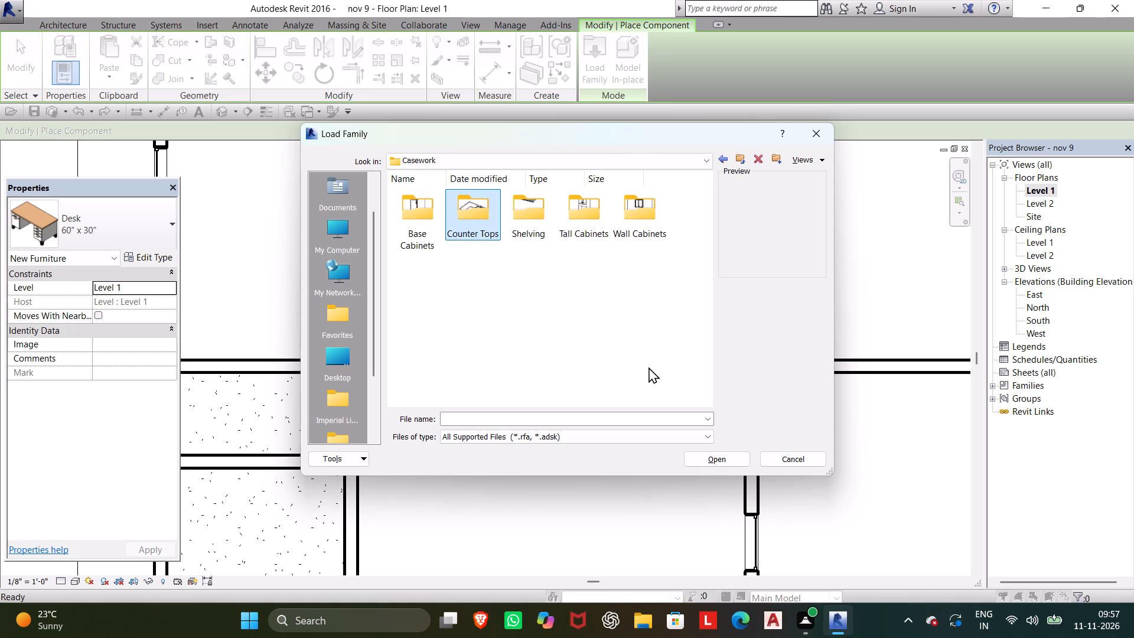
left_click(699, 464)
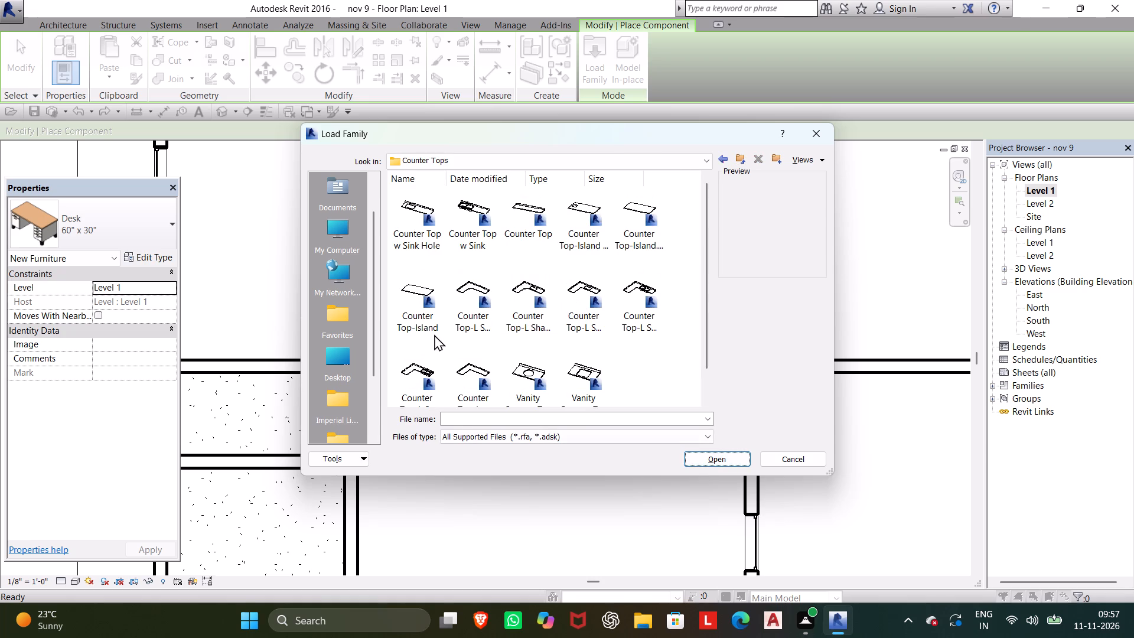
left_click(631, 291)
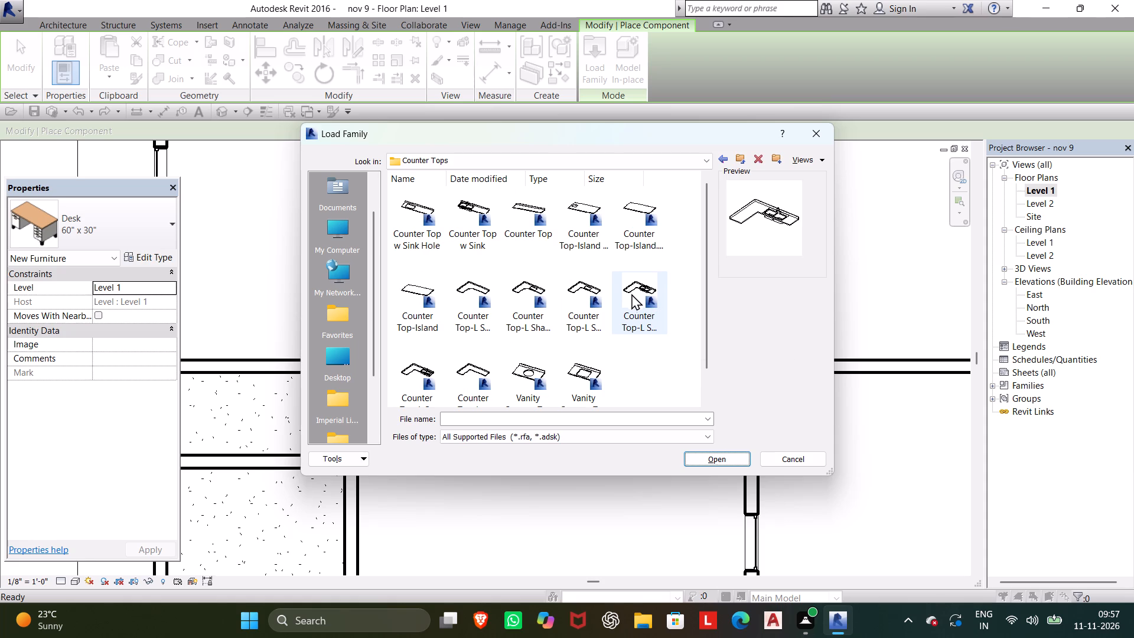
left_click(707, 459)
Place the 24" deep L-shaped counter top in the larger concrete-floored room's southwest corner, rotated so the sink is along the exterior wall.
scroll(689, 457, "down", 3)
middle_click_drag(689, 457, 692, 446)
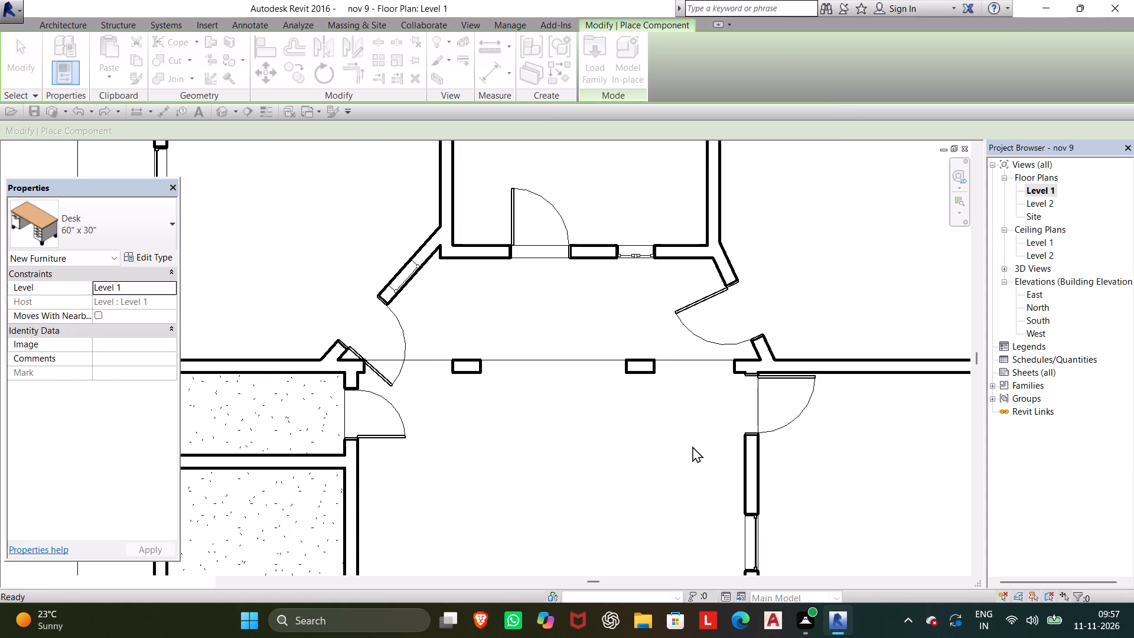
middle_click_drag(692, 446, 755, 334)
scroll(607, 429, "down", 1)
middle_click_drag(607, 429, 646, 300)
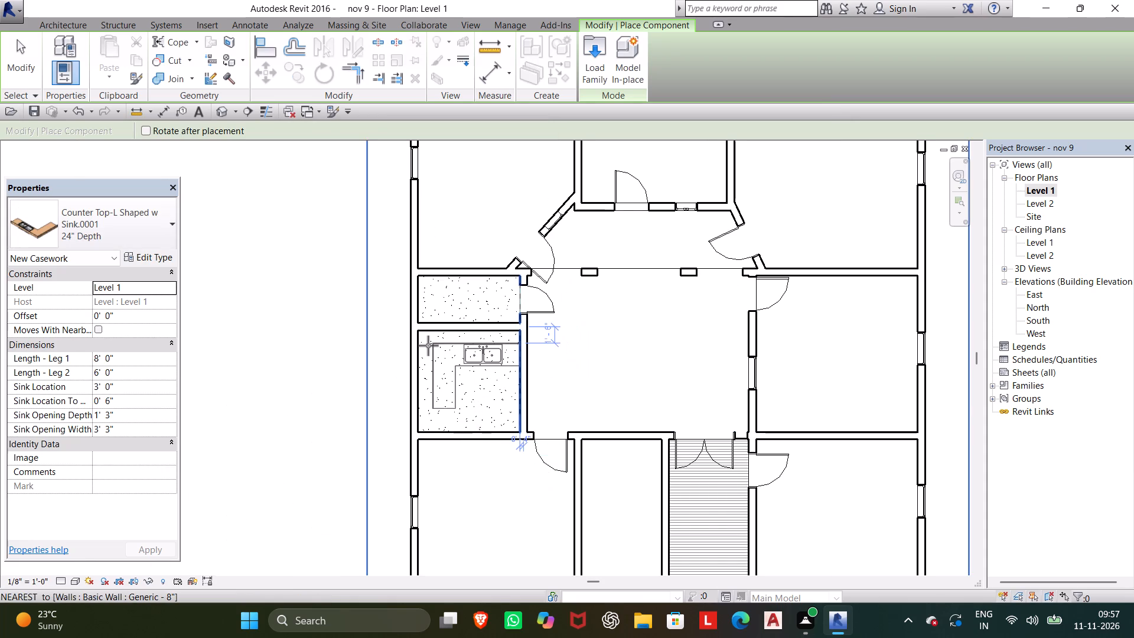
key("space")
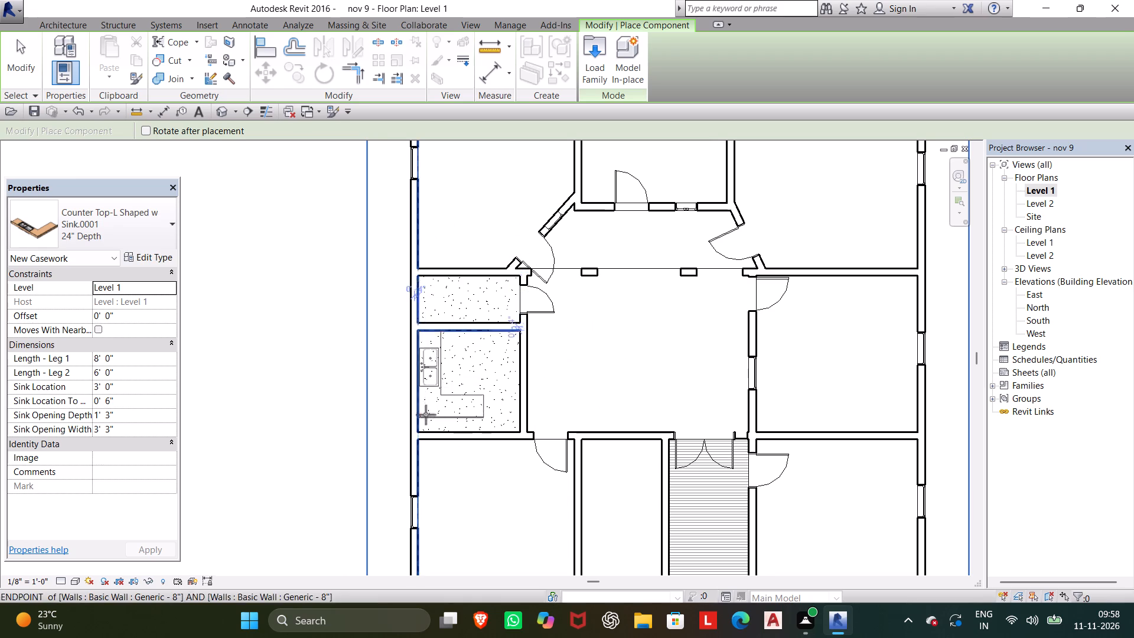
scroll(428, 420, "up", 11)
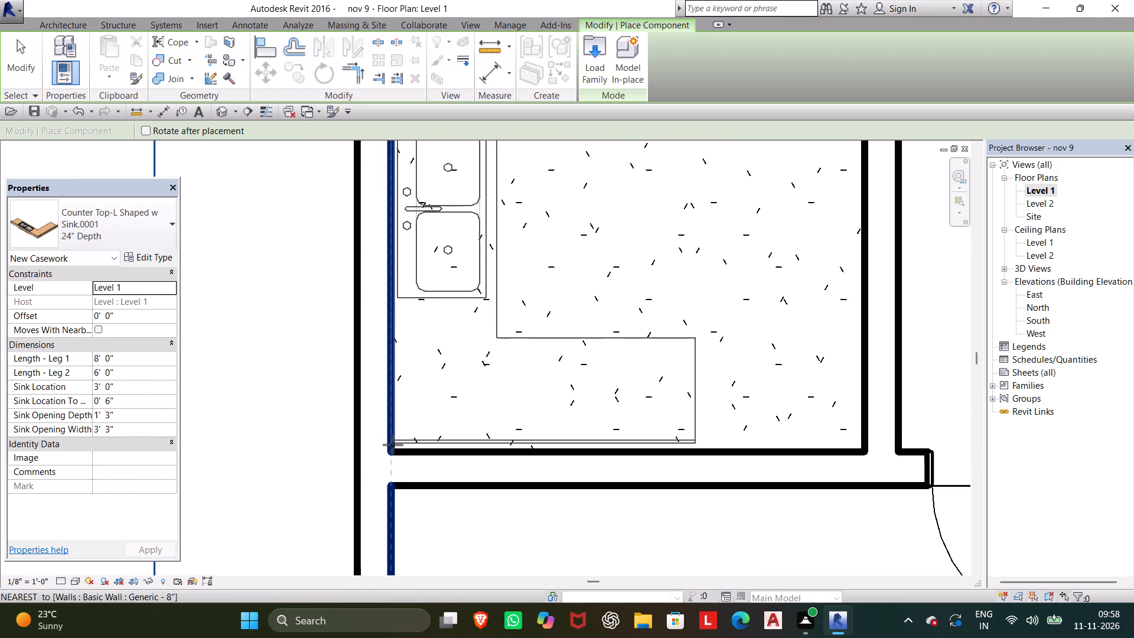
left_click(395, 448)
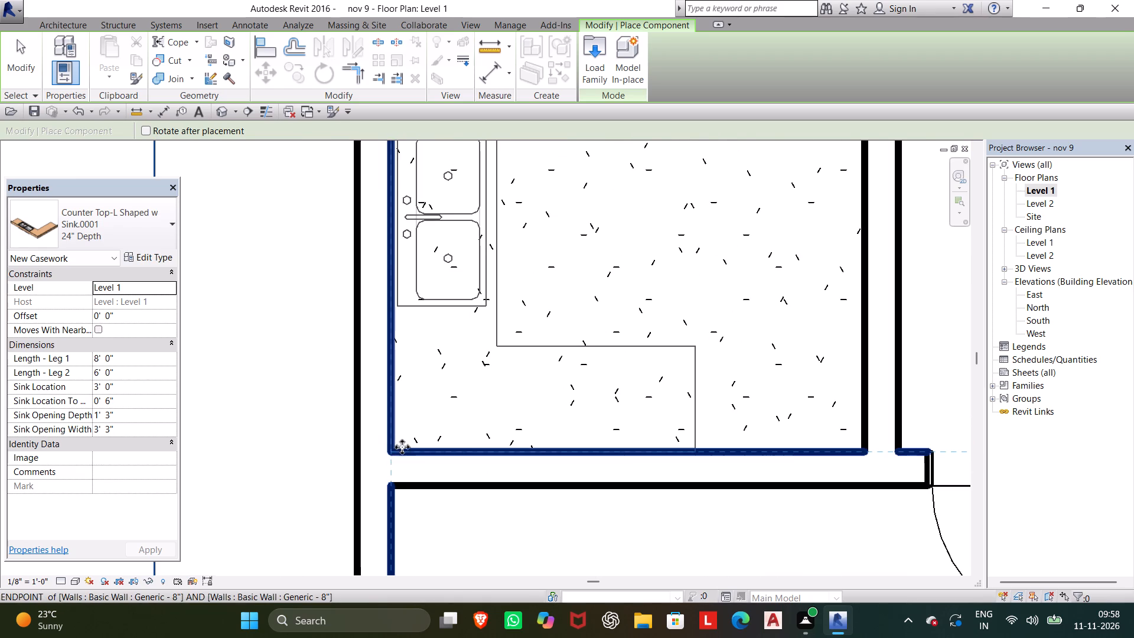
scroll(494, 363, "down", 3)
middle_click_drag(495, 360, 496, 418)
key("Escape")
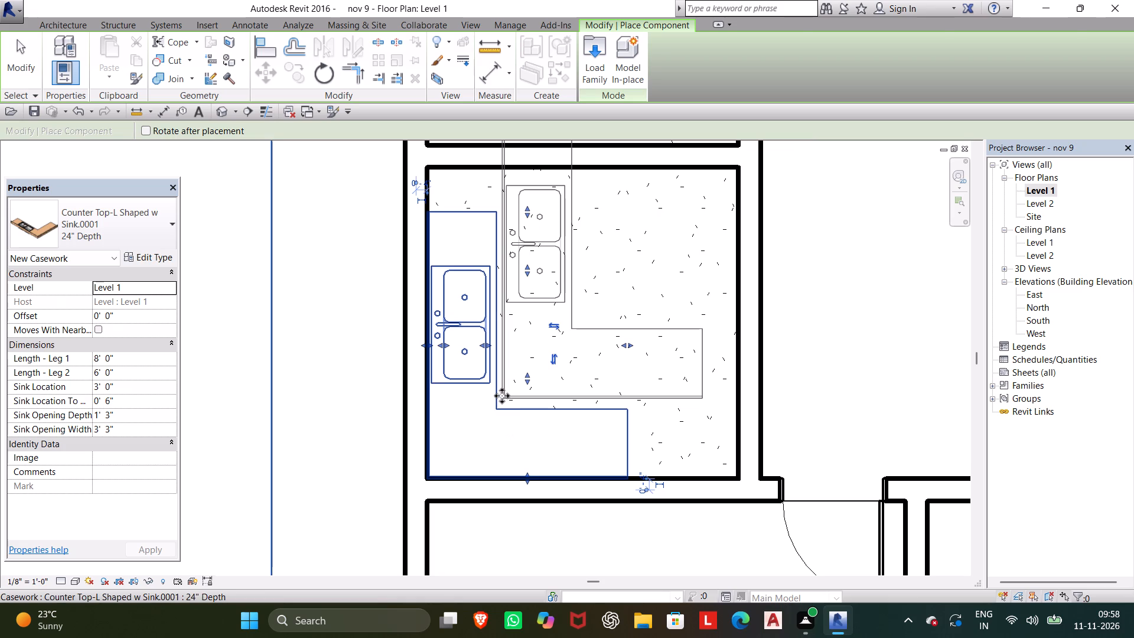
key("Escape")
Stretch the counter top's sink leg to the room's opposite cross wall, making Leg 1 9'-4" long.
left_click(461, 214)
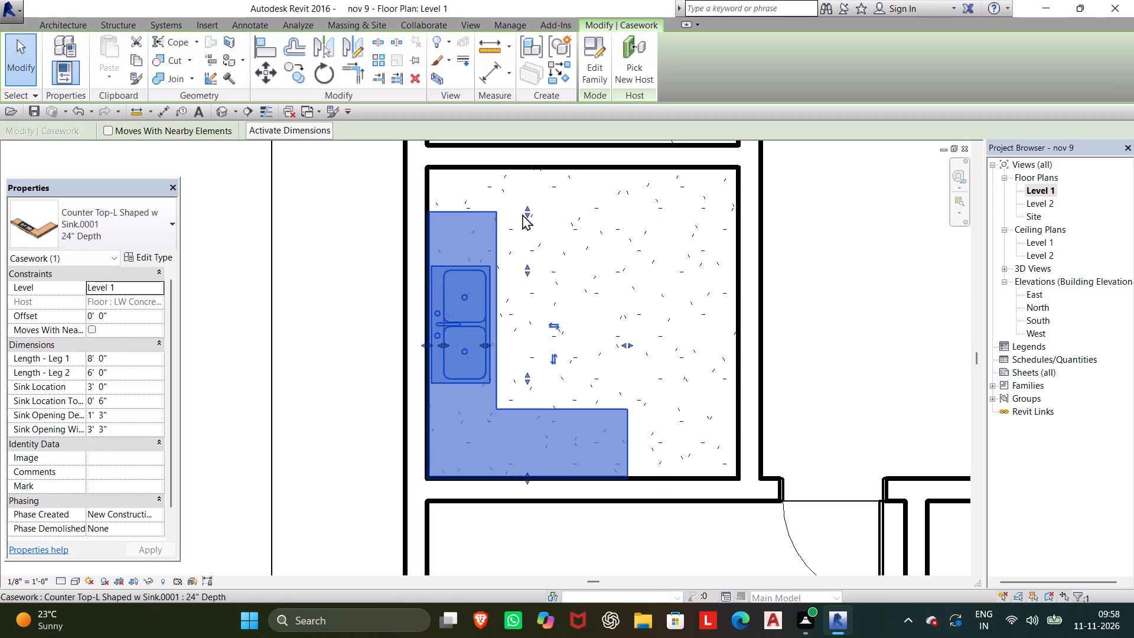
left_click_drag(527, 208, 536, 177)
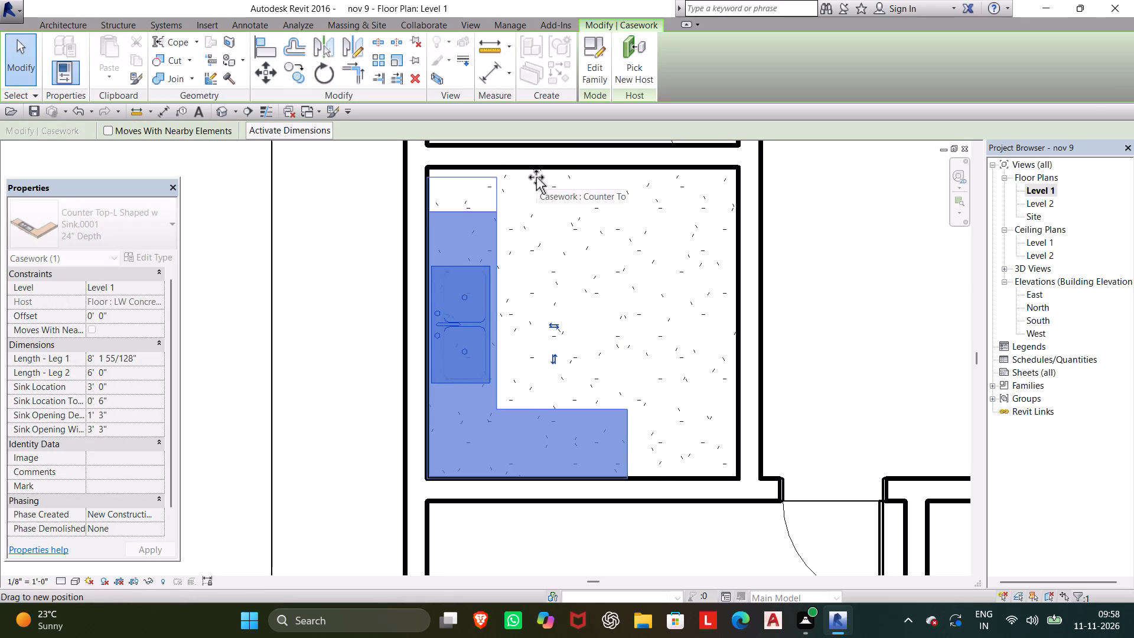
left_click_drag(536, 177, 536, 171)
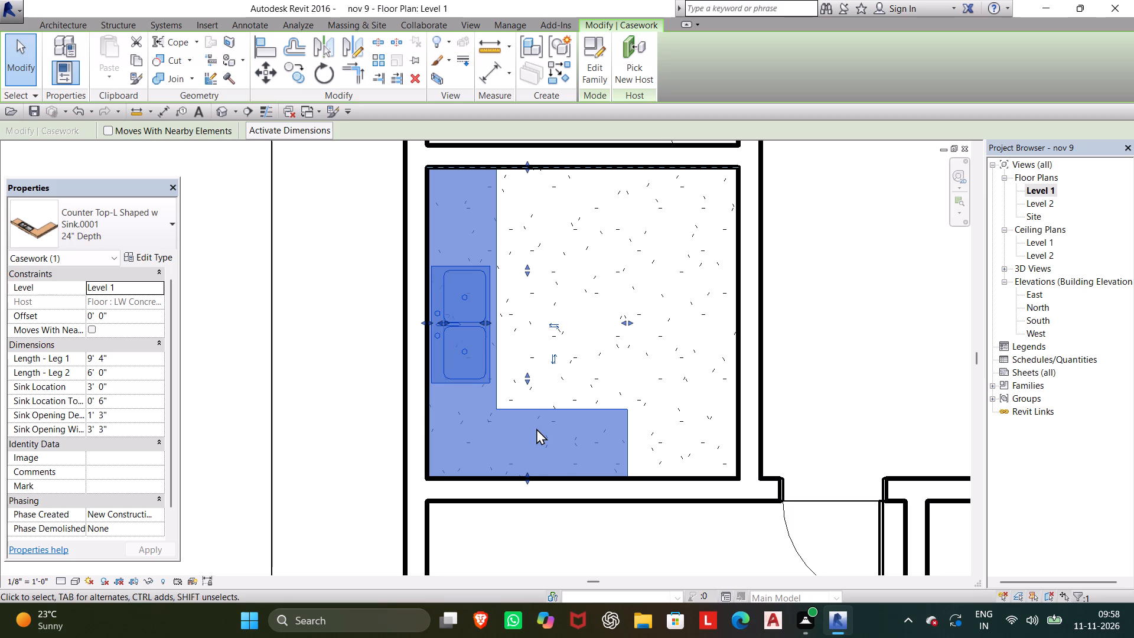
Nudge the counter top slightly away from the exterior wall.
key("Right")
key("Right")
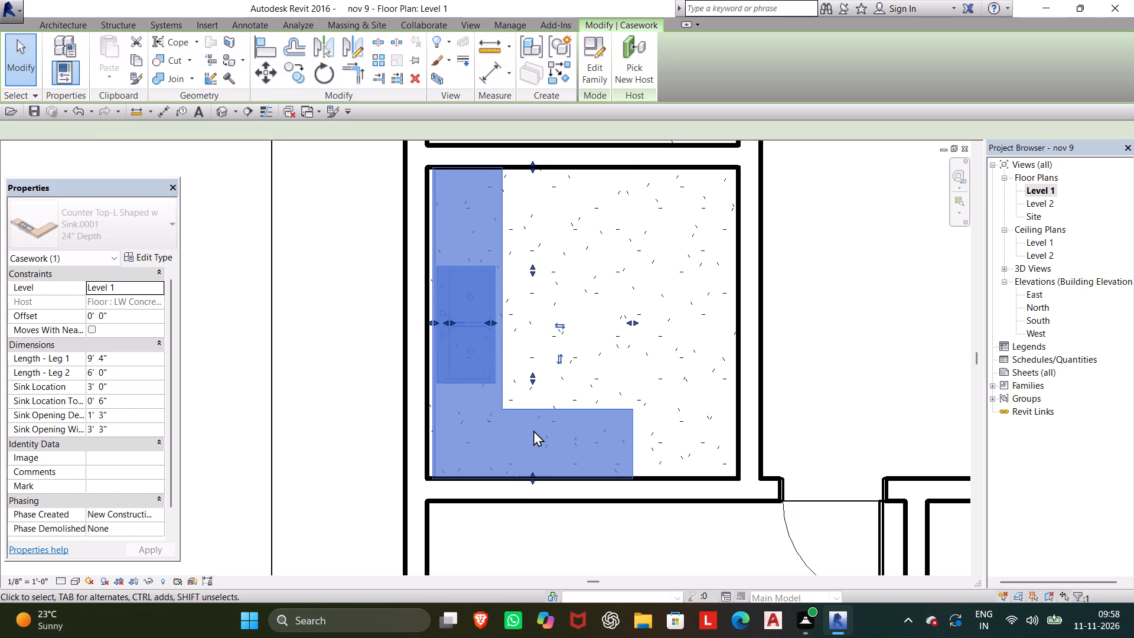
key("Left")
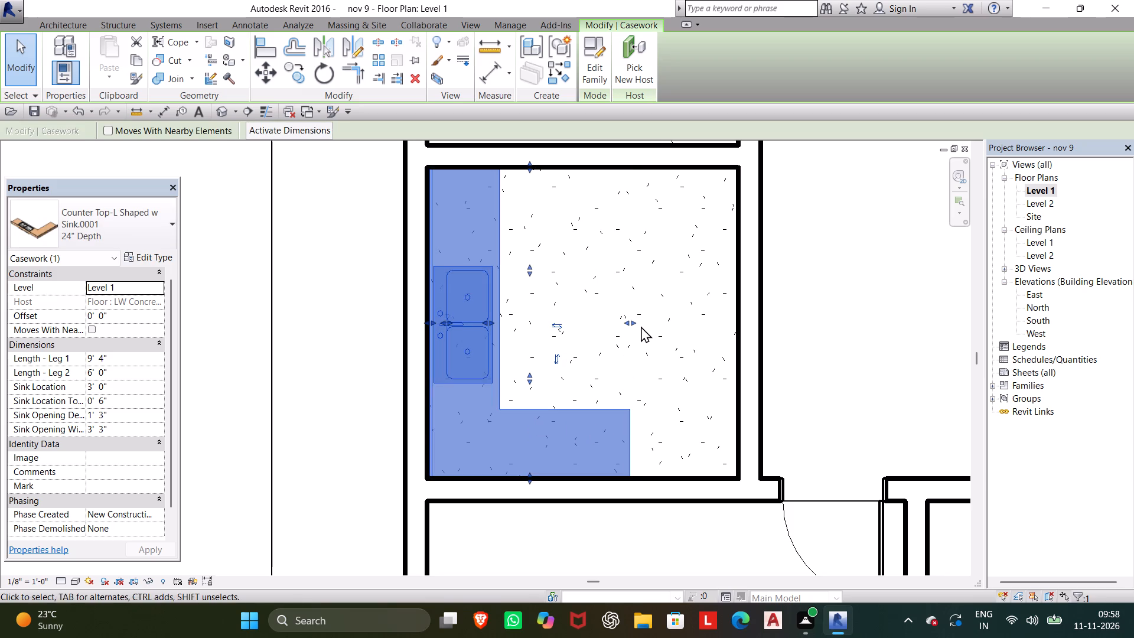
Stretch the counter top's other leg to the room's inner wall, making Leg 2 9'-3" long.
left_click_drag(635, 320, 728, 322)
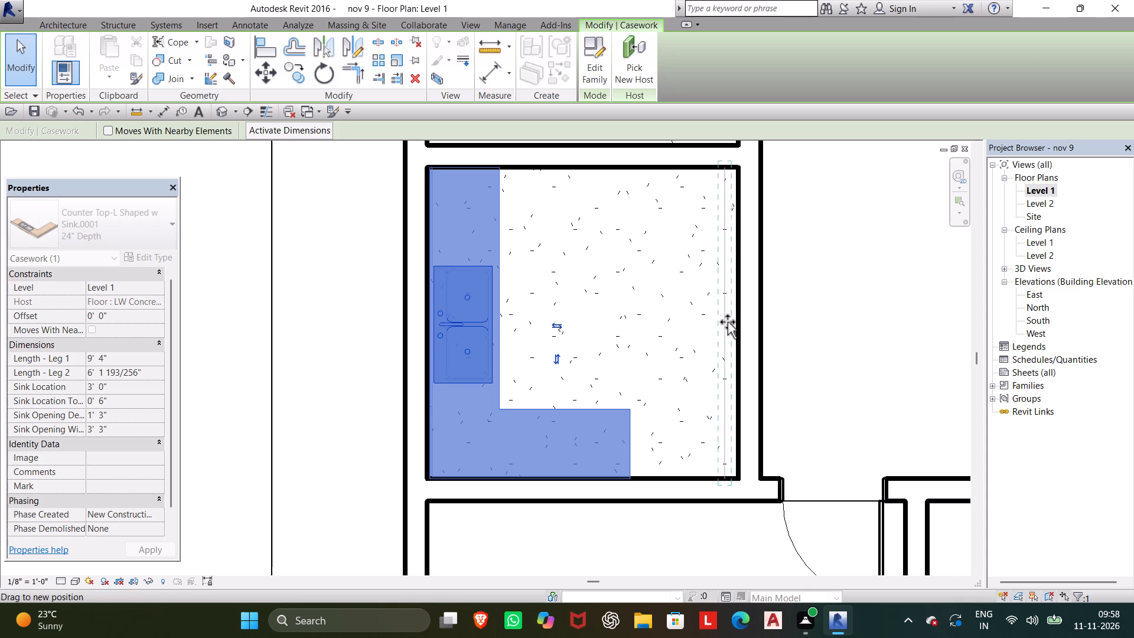
left_click_drag(728, 322, 732, 326)
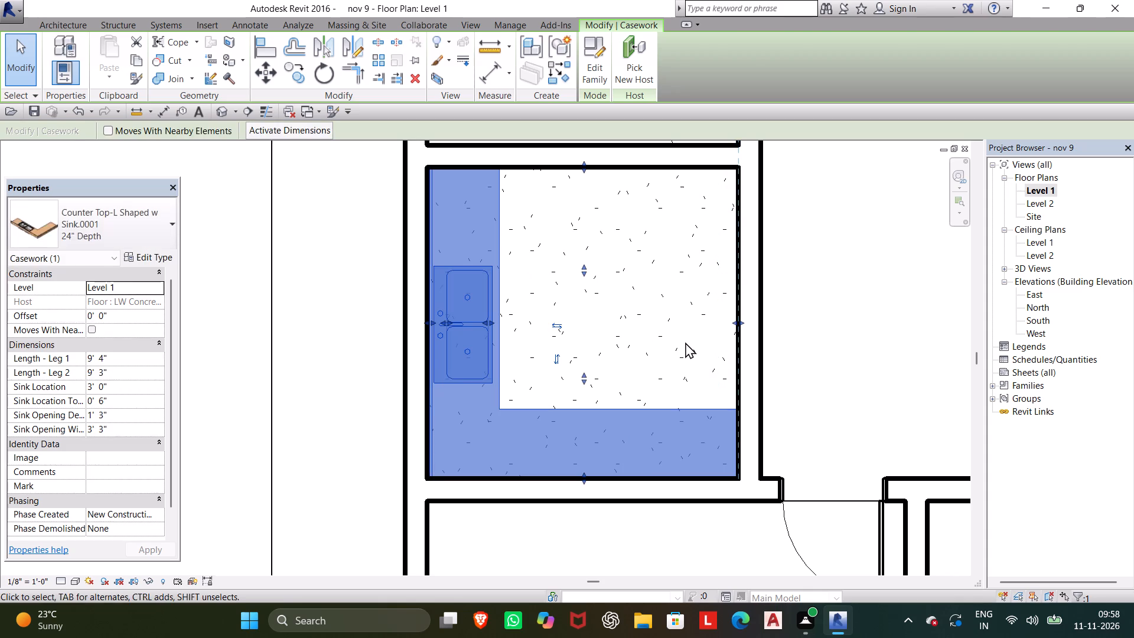
key("Escape")
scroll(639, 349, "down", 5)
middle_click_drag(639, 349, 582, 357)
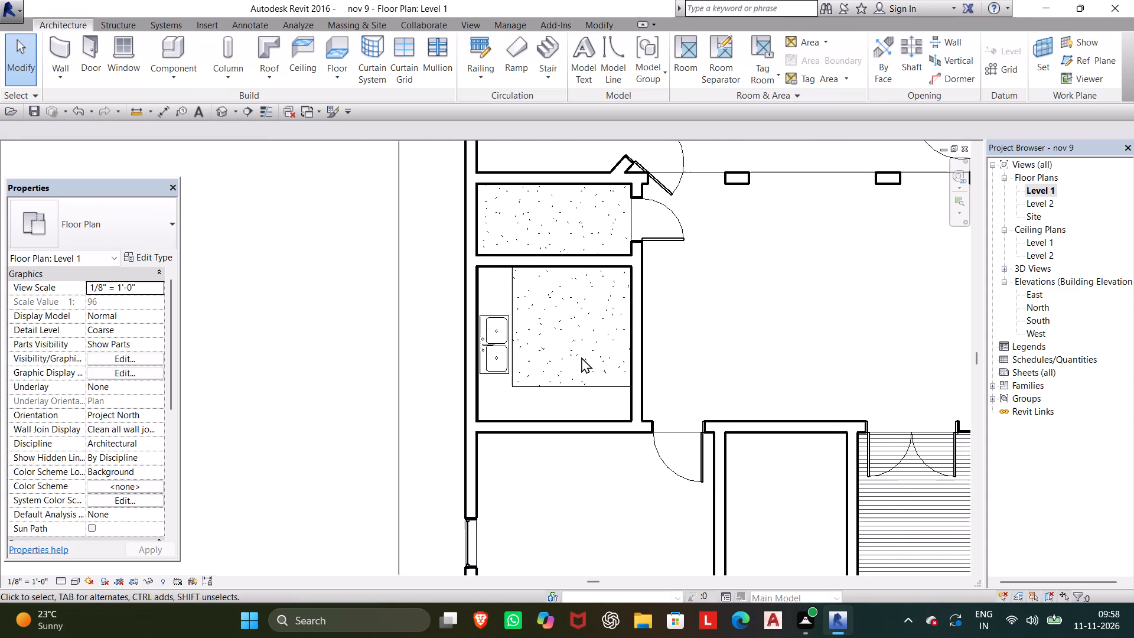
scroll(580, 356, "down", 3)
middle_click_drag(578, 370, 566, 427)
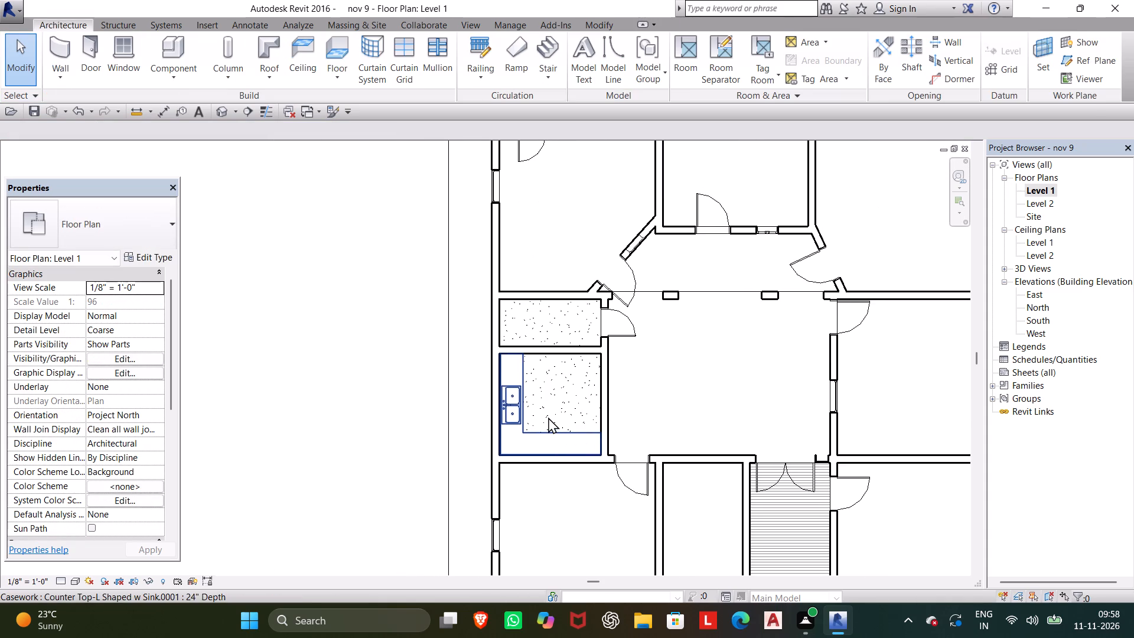
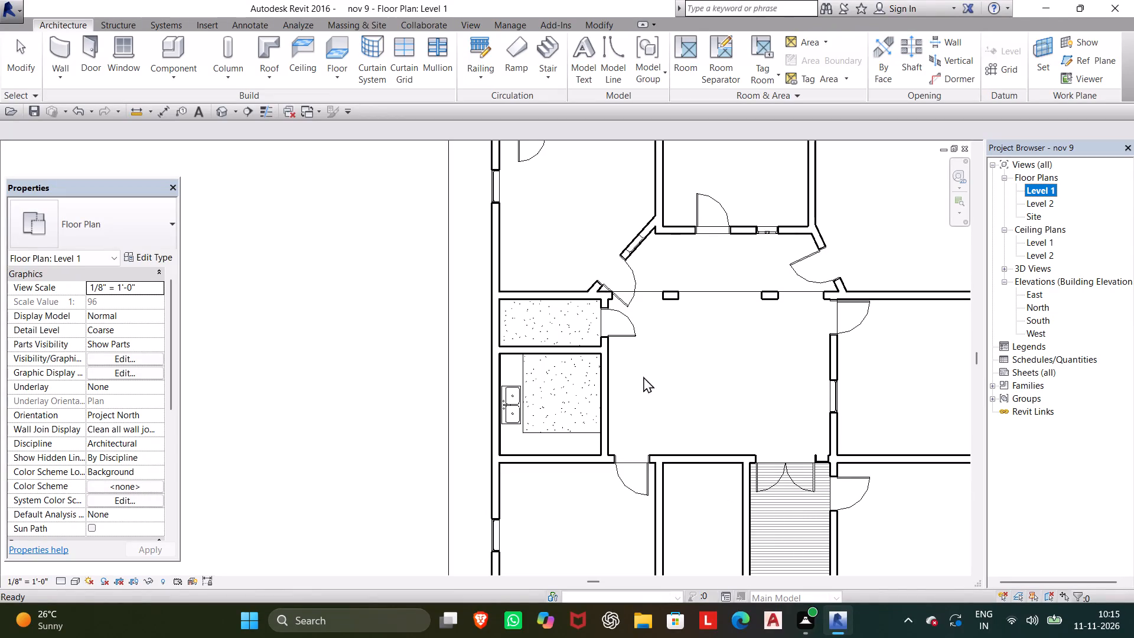
Flip the facing of the angled-wall single glass door west of the passage so it swings into the northwest bedroom.
scroll(619, 282, "up", 3)
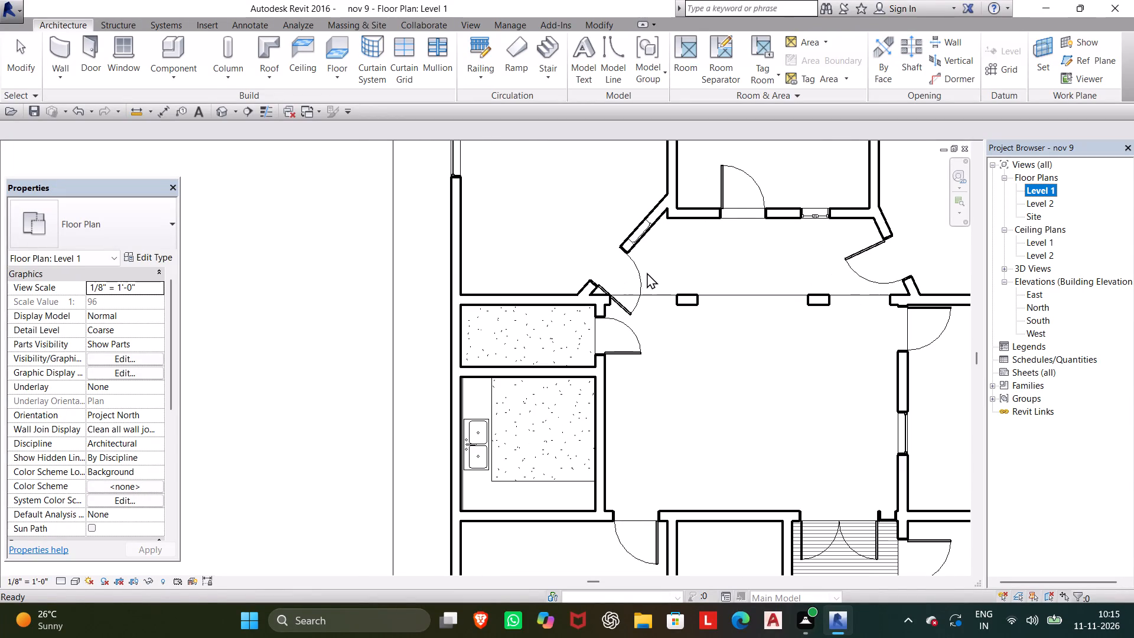
left_click(647, 272)
scroll(610, 278, "up", 4)
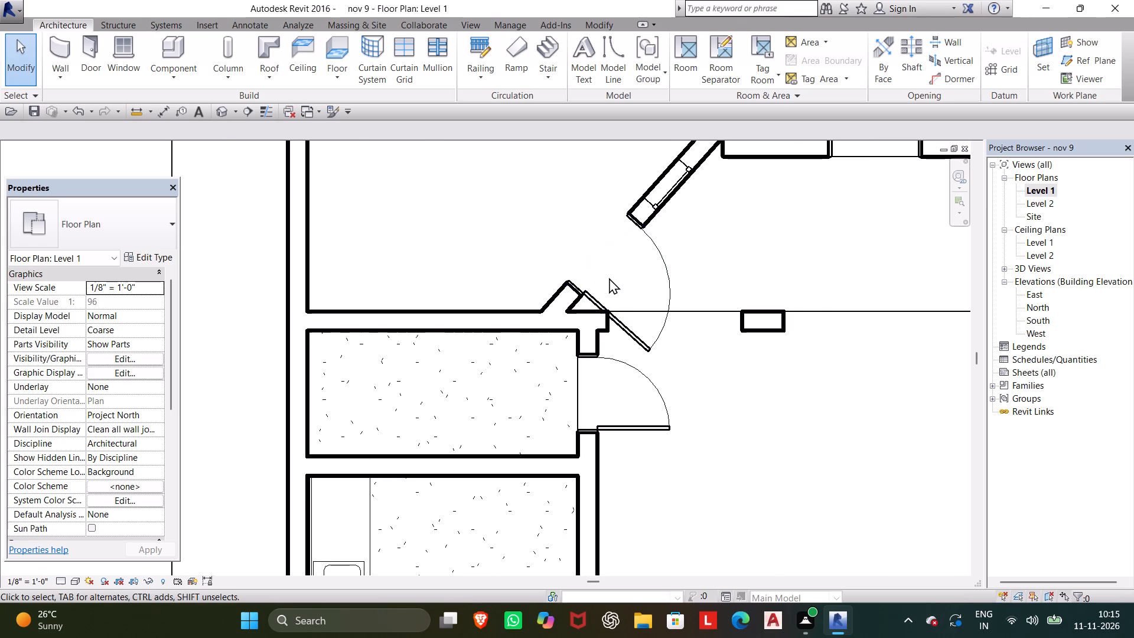
left_click(582, 292)
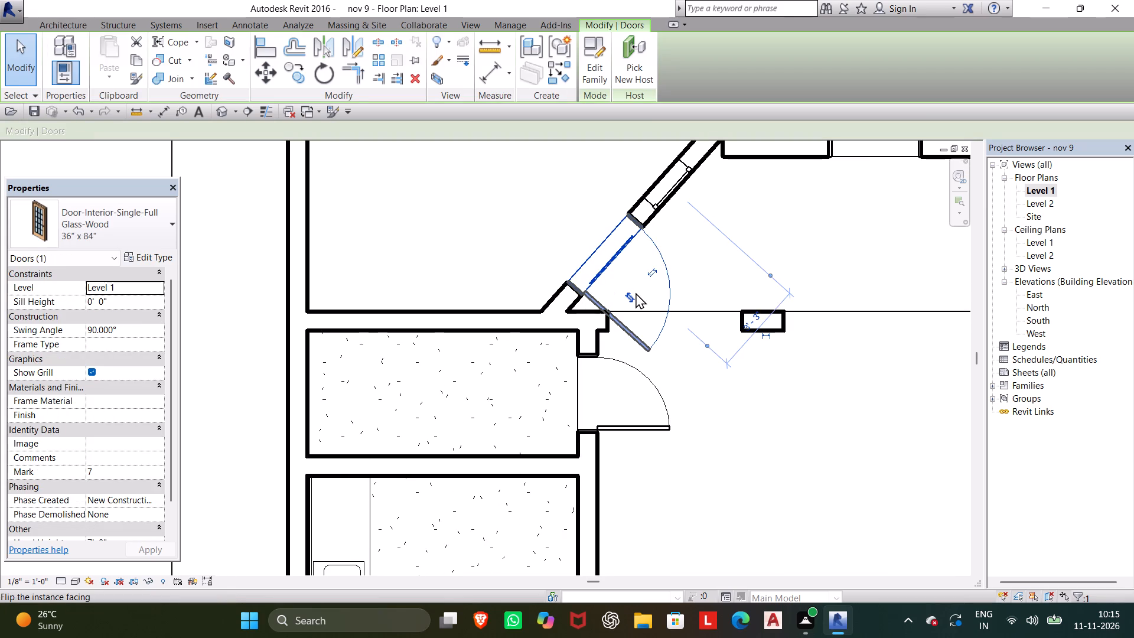
left_click(627, 294)
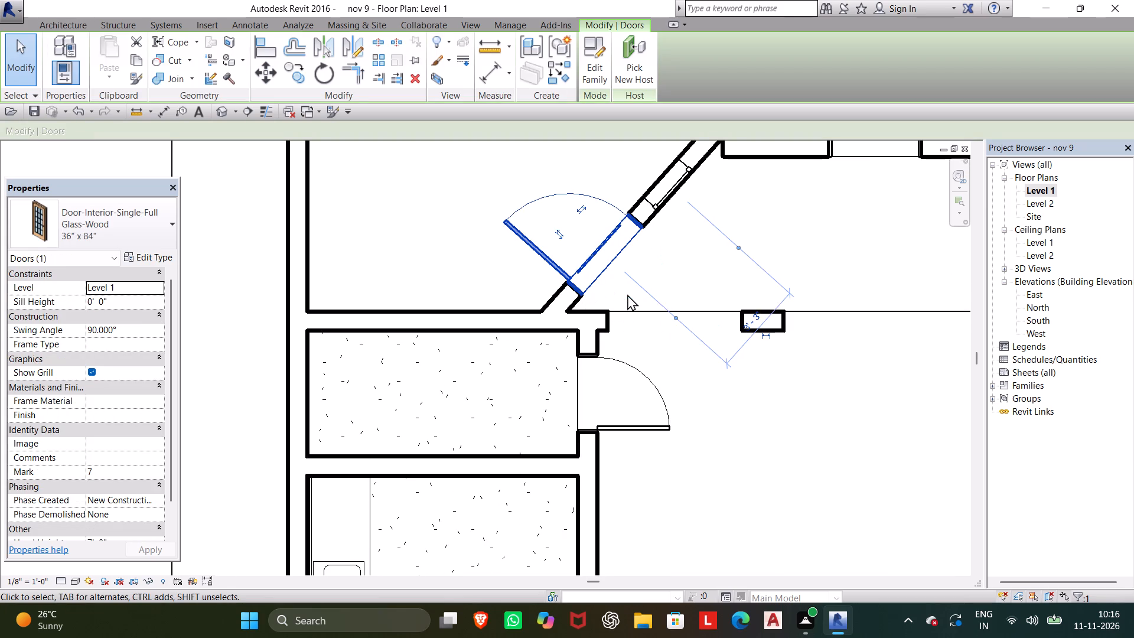
scroll(594, 296, "down", 4)
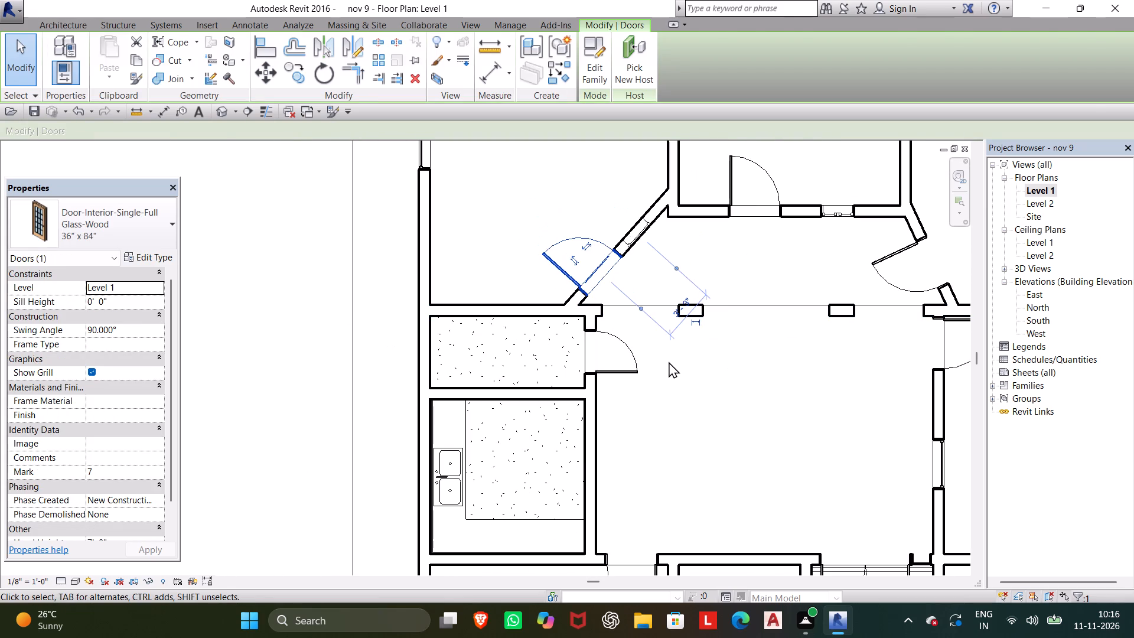
left_click(669, 362)
Open the default 3D view of the house and save the project.
scroll(665, 302, "down", 5)
middle_click_drag(666, 320, 668, 373)
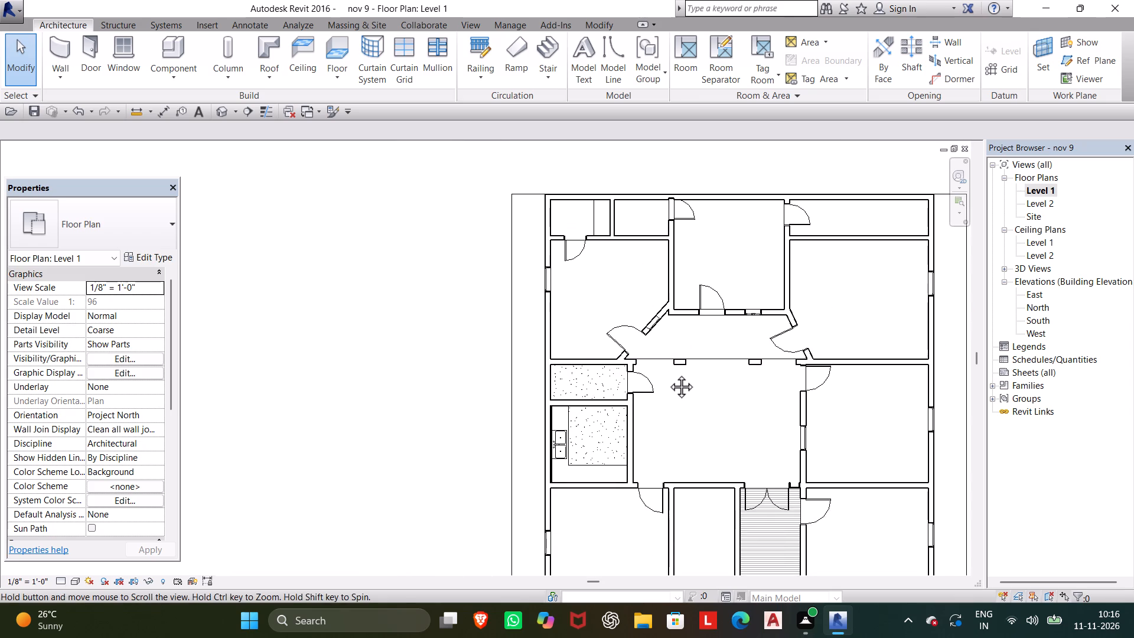
middle_click_drag(668, 373, 667, 374)
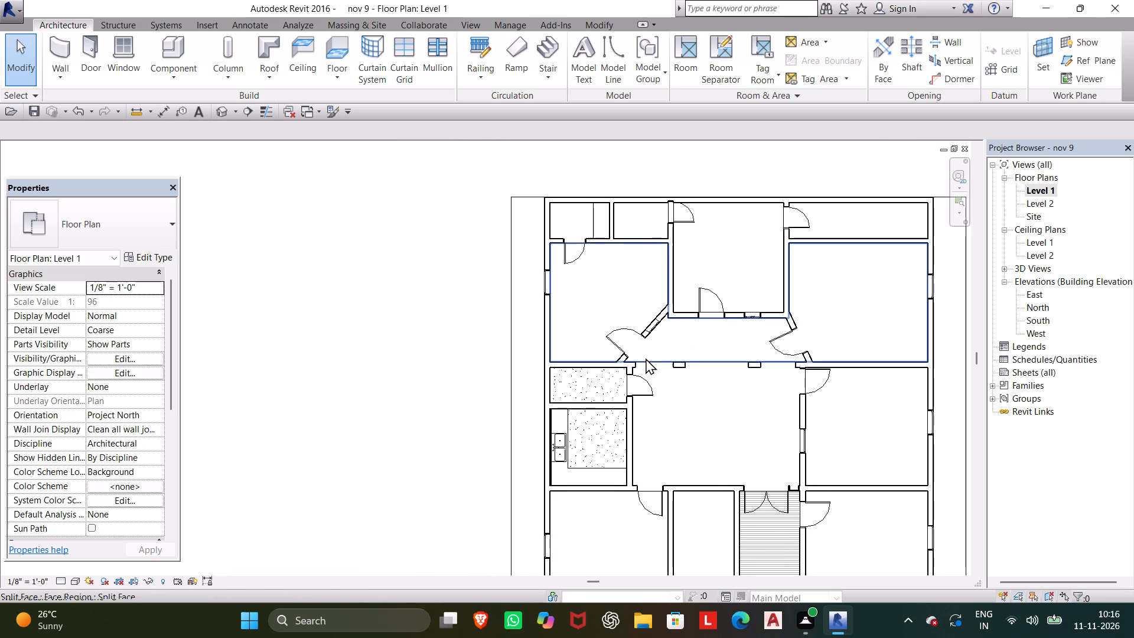
scroll(593, 236, "up", 3)
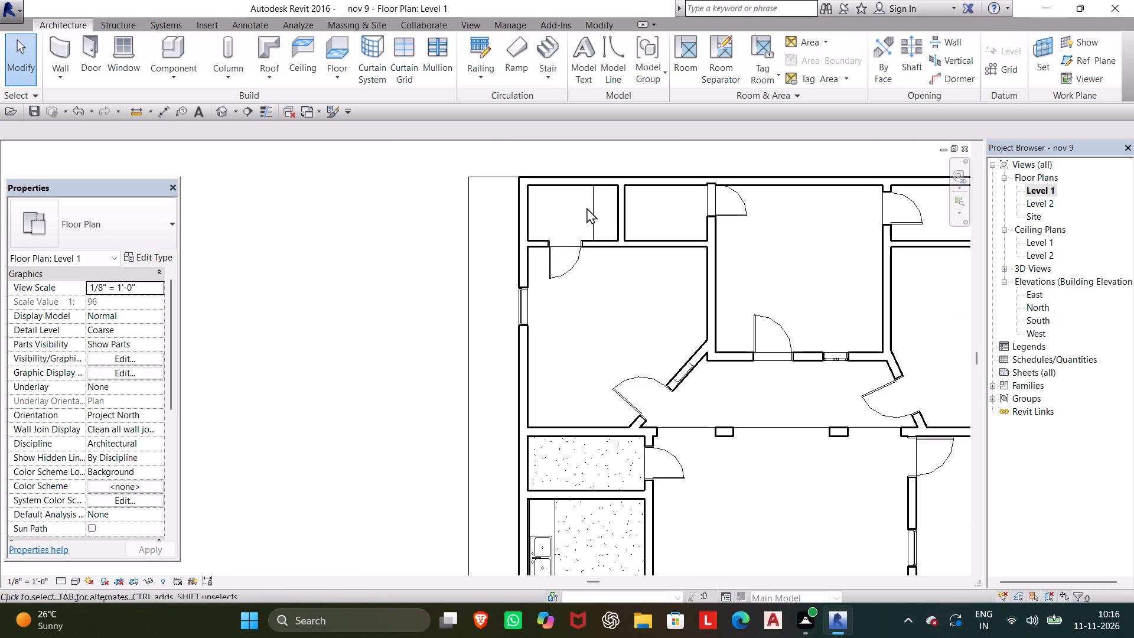
left_click(590, 209)
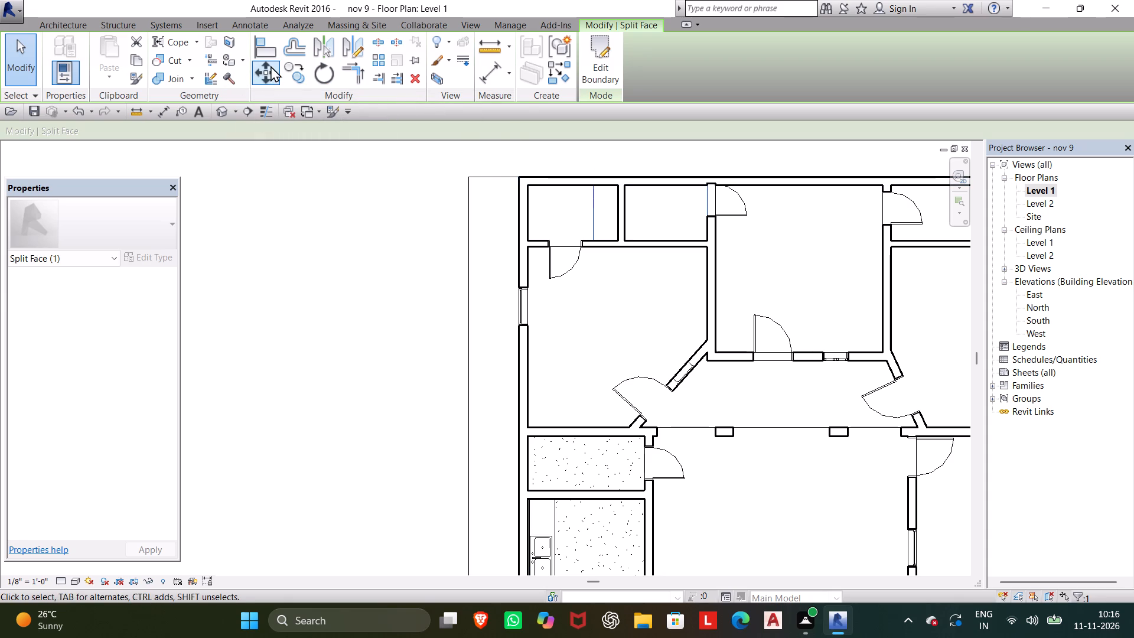
left_click(220, 110)
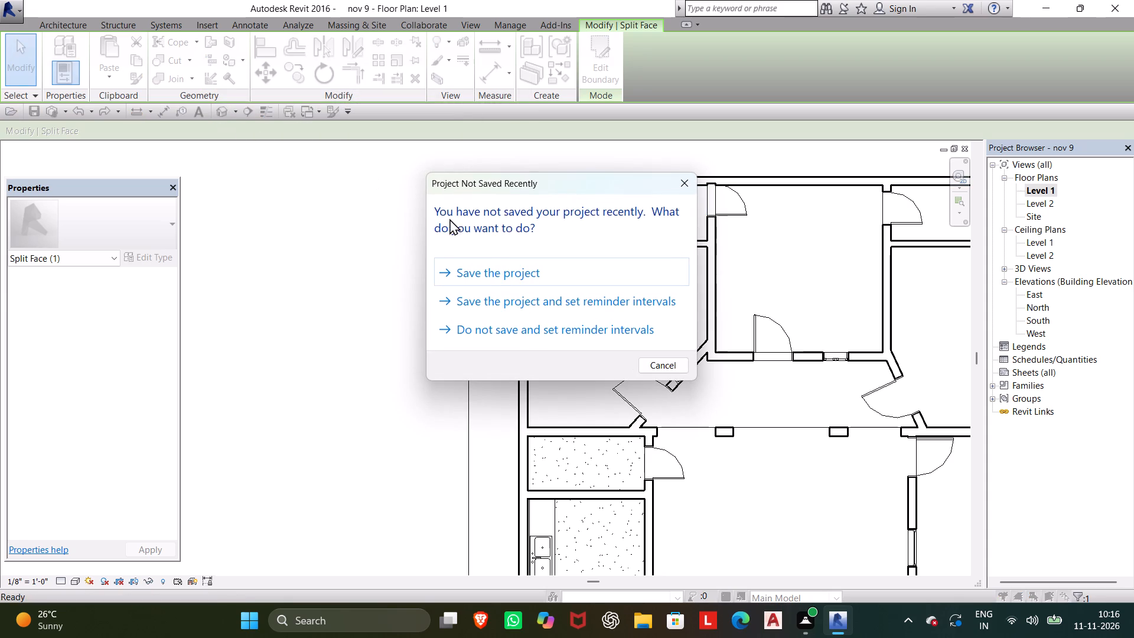
left_click(491, 269)
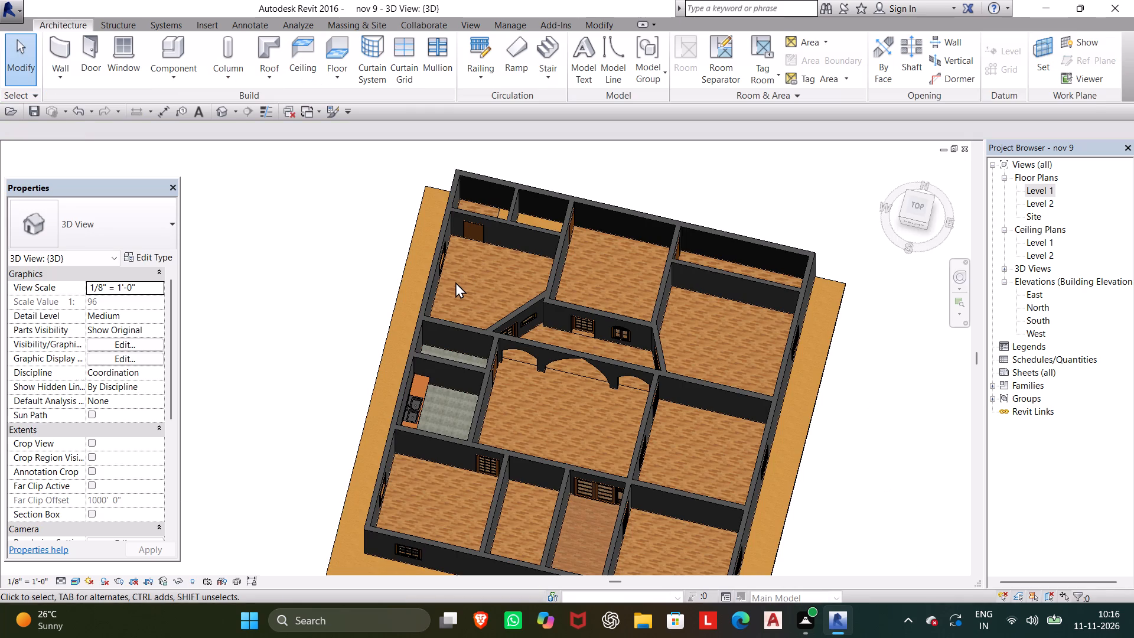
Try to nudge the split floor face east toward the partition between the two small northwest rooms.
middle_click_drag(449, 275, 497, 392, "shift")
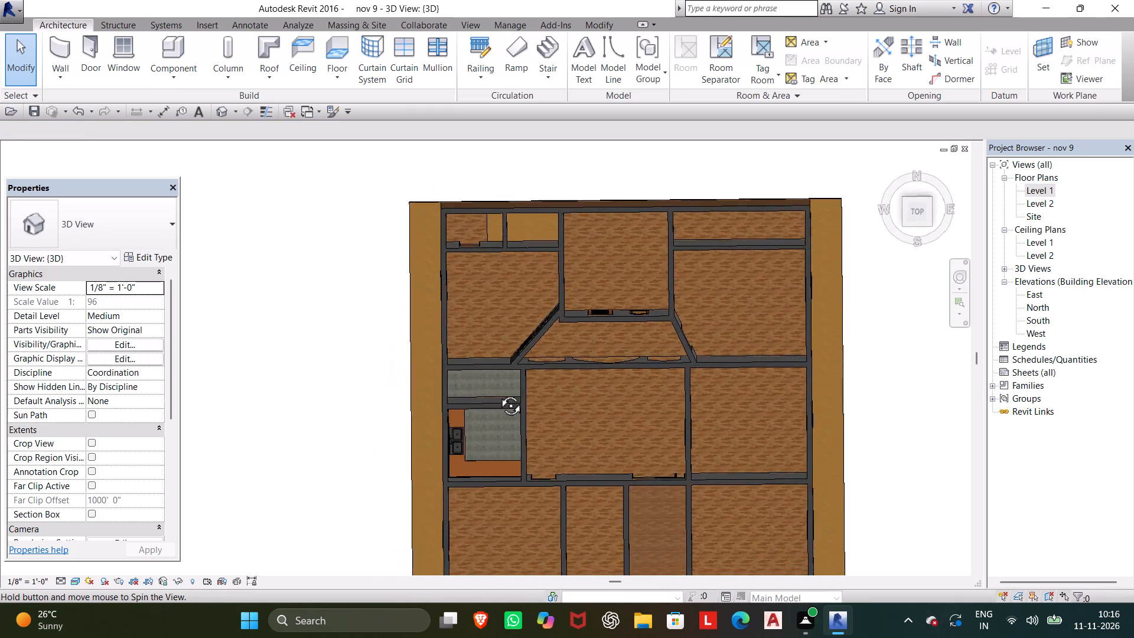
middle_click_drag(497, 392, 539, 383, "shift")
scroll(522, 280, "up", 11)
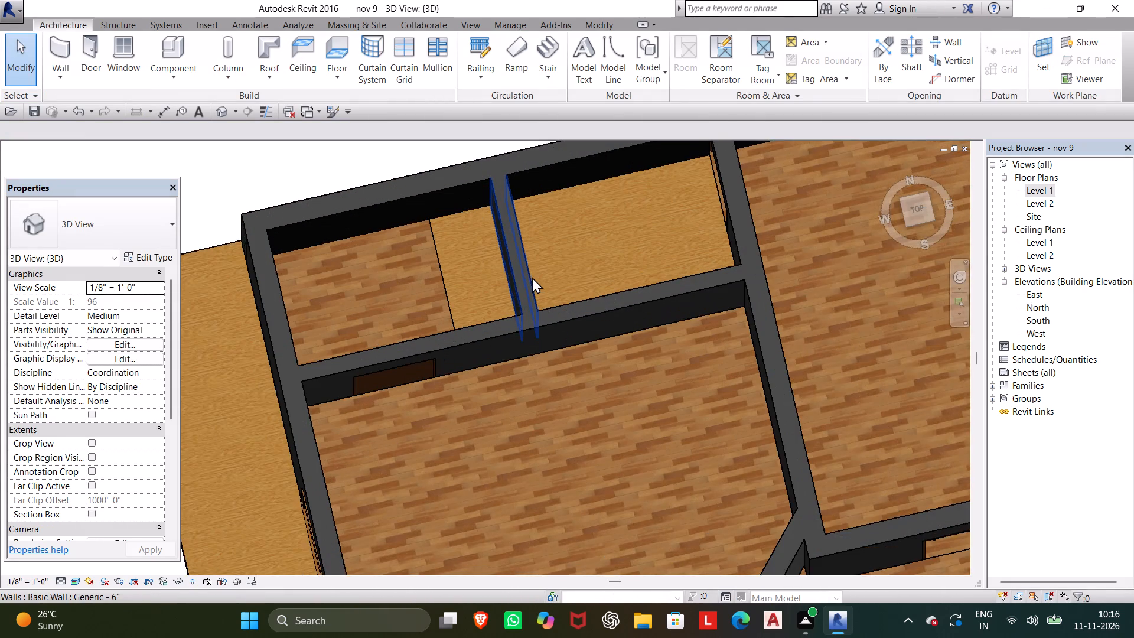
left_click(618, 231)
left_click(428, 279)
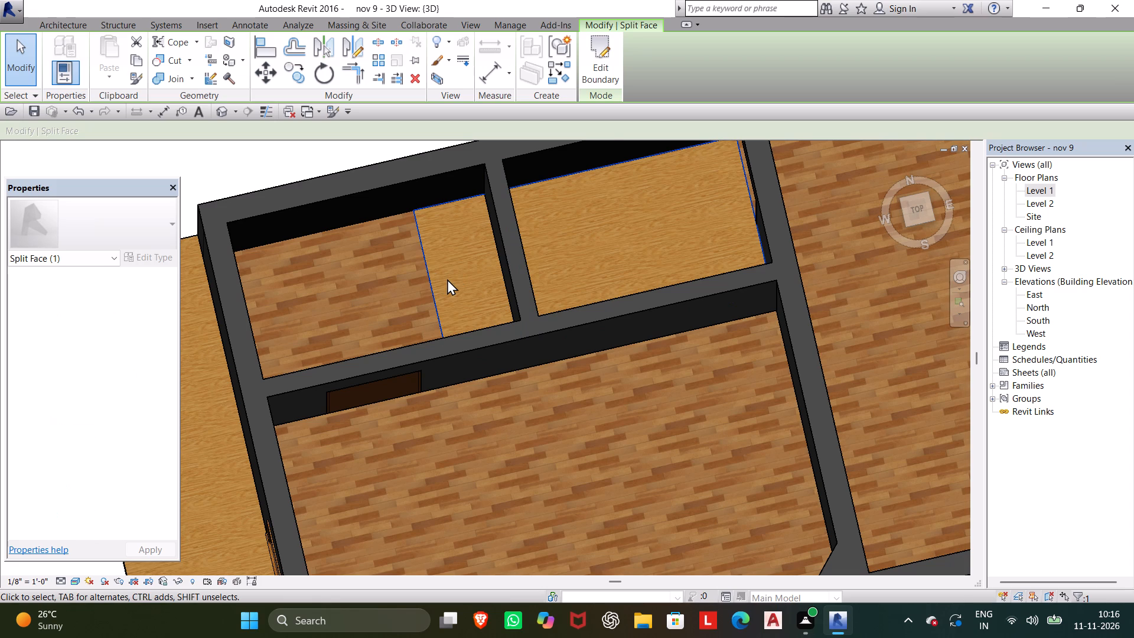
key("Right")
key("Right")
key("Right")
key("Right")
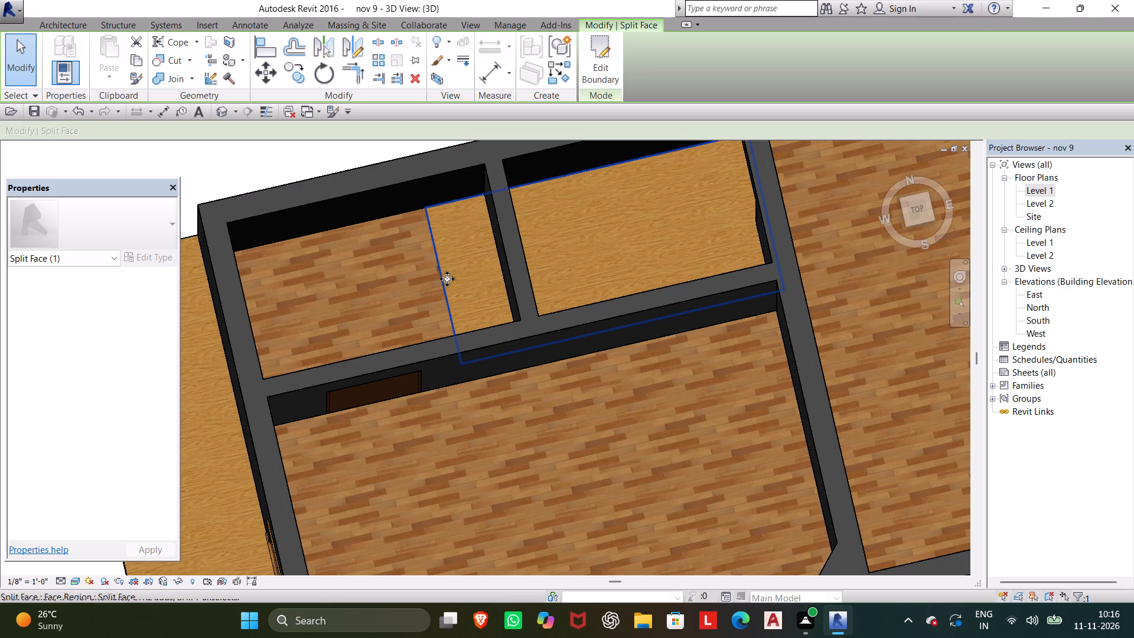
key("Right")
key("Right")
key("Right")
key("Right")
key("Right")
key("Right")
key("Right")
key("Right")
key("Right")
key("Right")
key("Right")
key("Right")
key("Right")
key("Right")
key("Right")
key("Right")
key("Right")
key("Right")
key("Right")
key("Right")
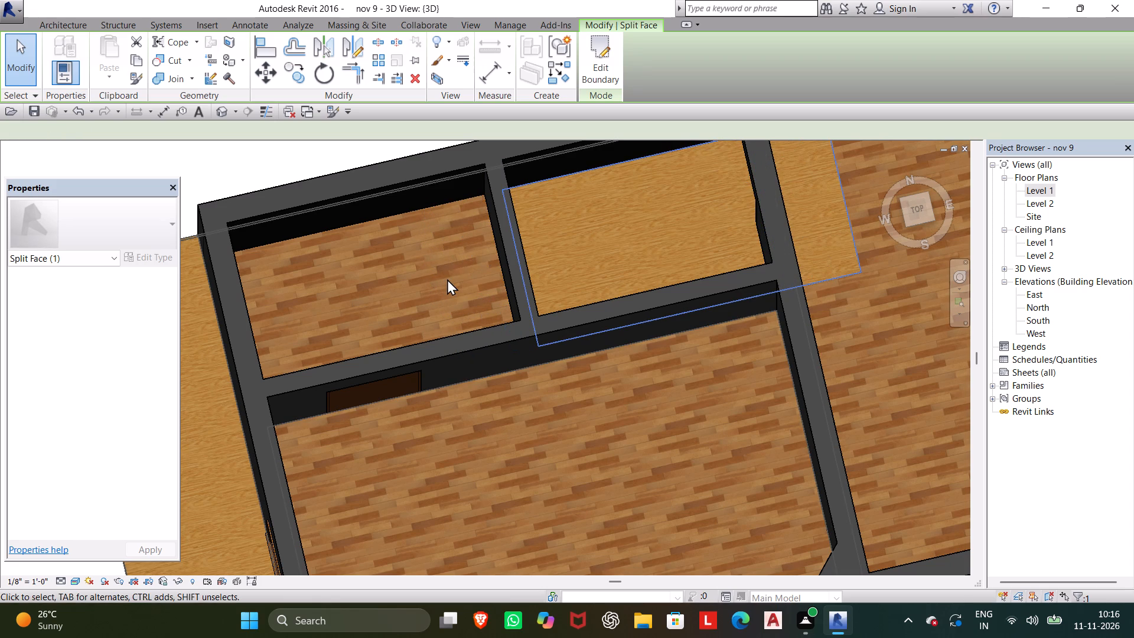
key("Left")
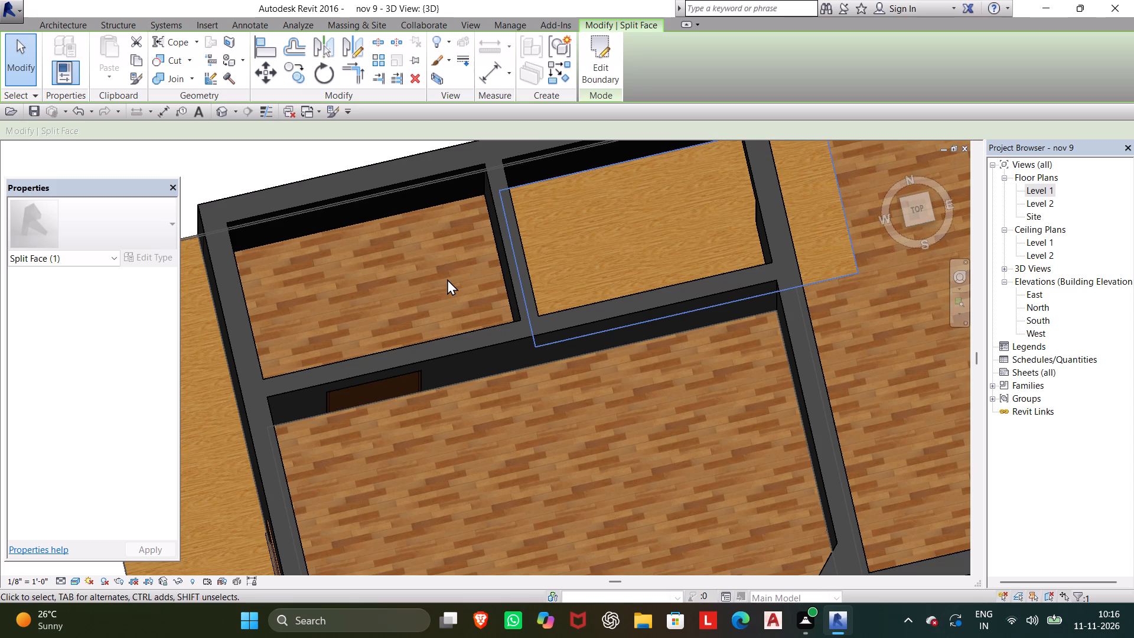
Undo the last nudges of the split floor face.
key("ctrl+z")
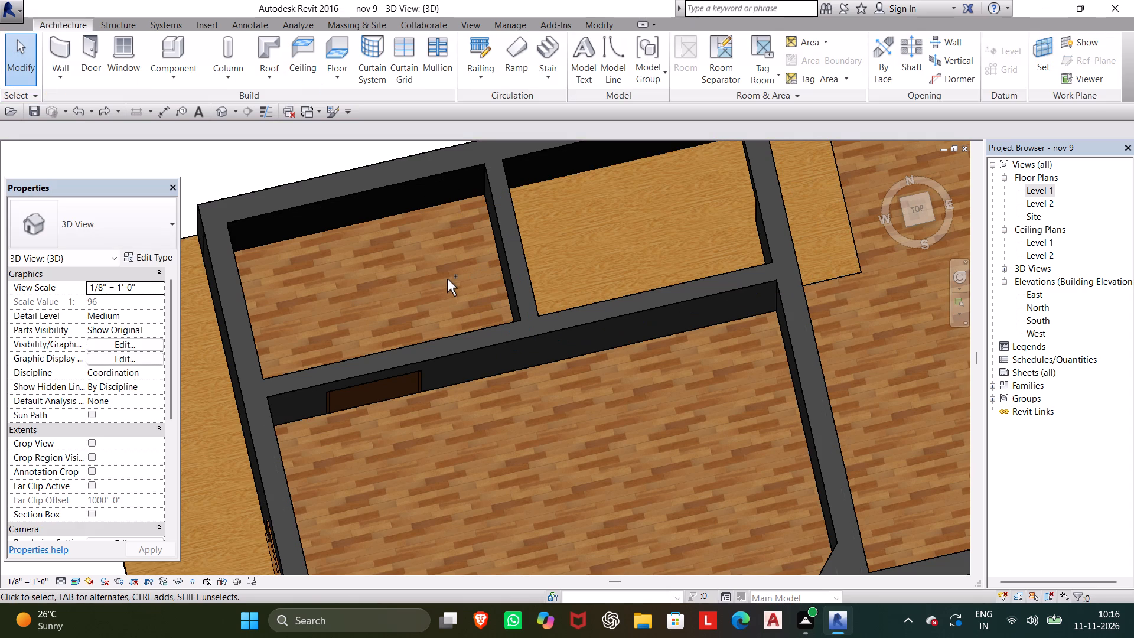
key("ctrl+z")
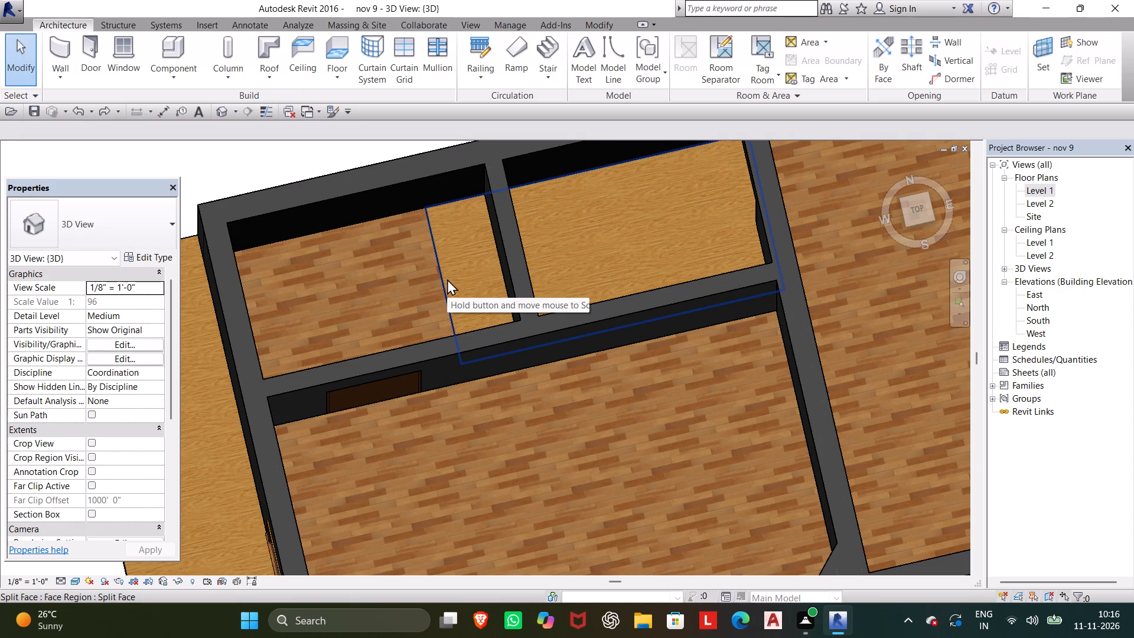
Edit the split-face boundary, moving its west line onto the east face of the partition between the two small northwest rooms.
left_click(452, 317)
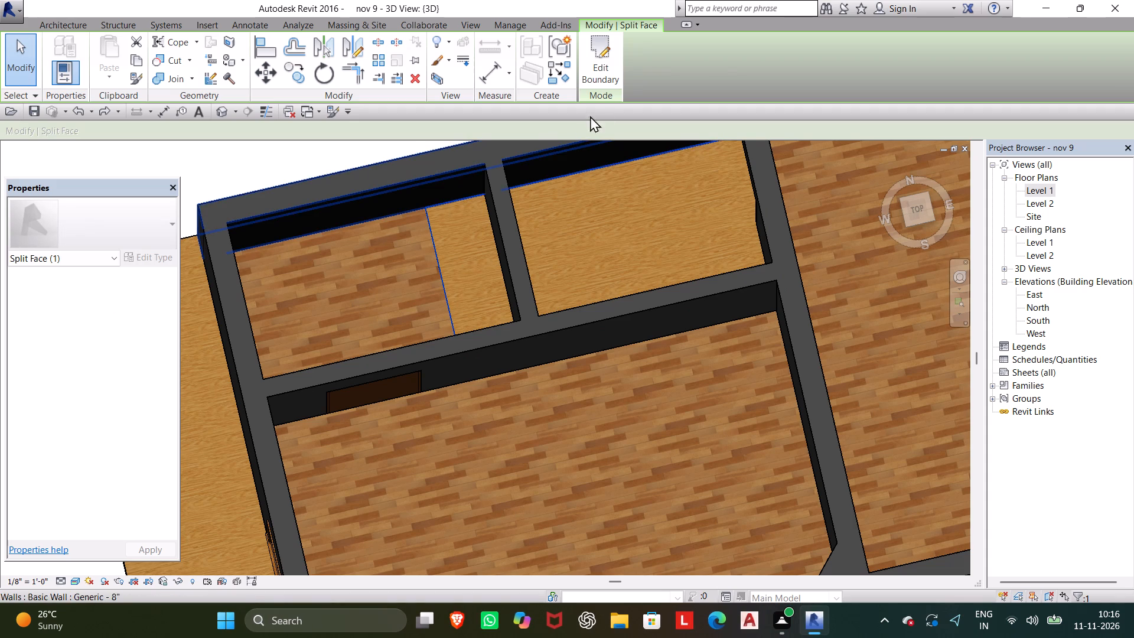
left_click(610, 79)
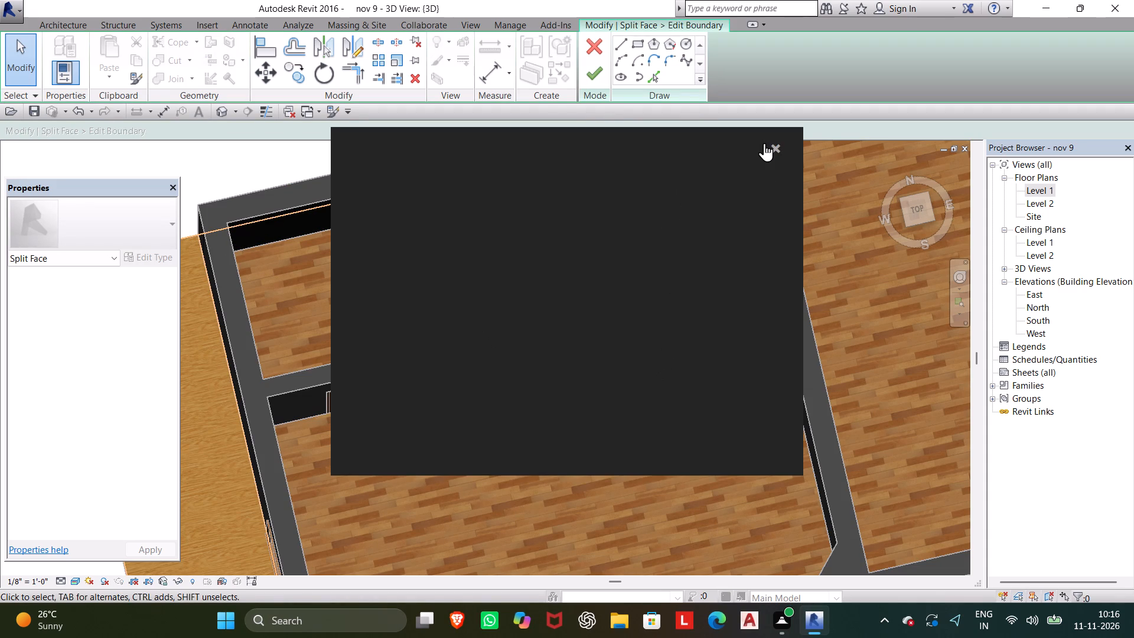
left_click(770, 148)
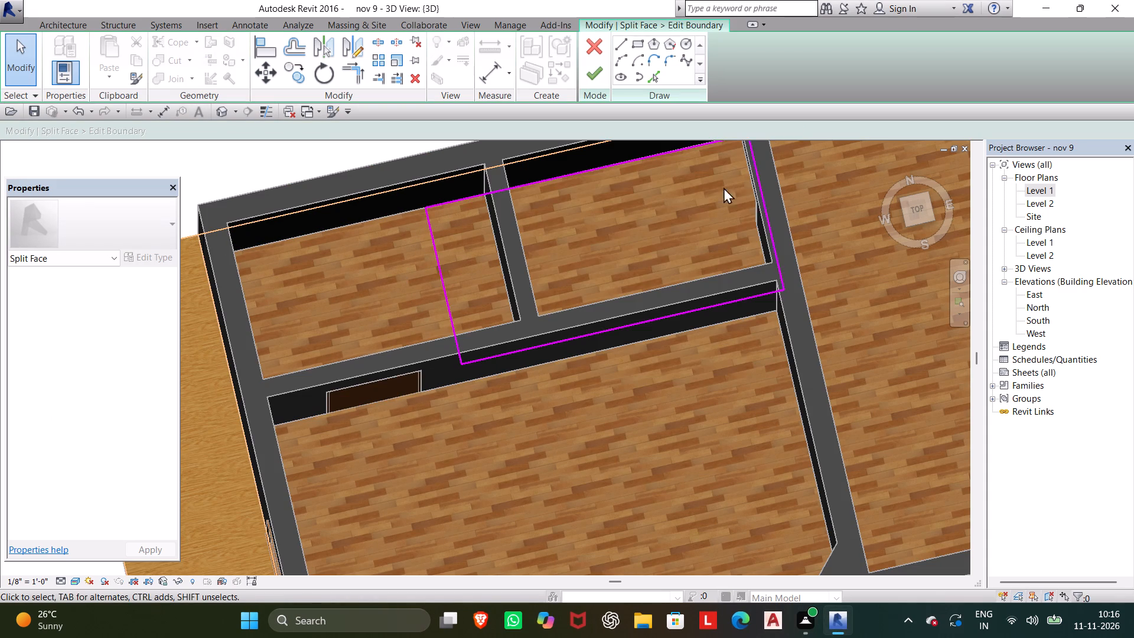
left_click(444, 291)
left_click_drag(444, 291, 532, 278)
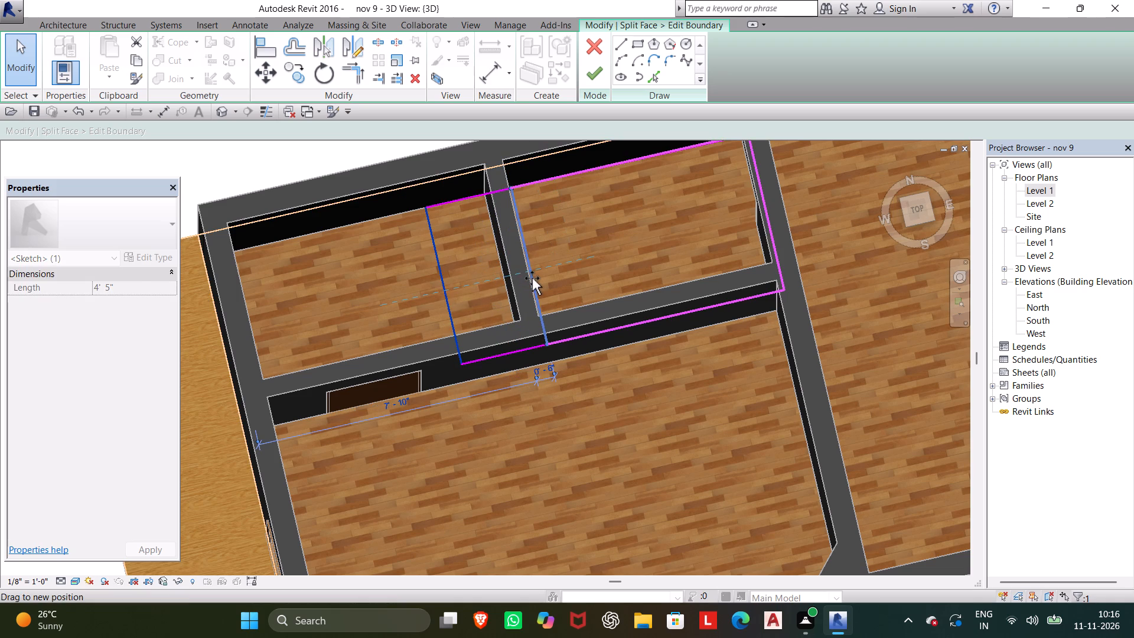
left_click_drag(532, 278, 530, 278)
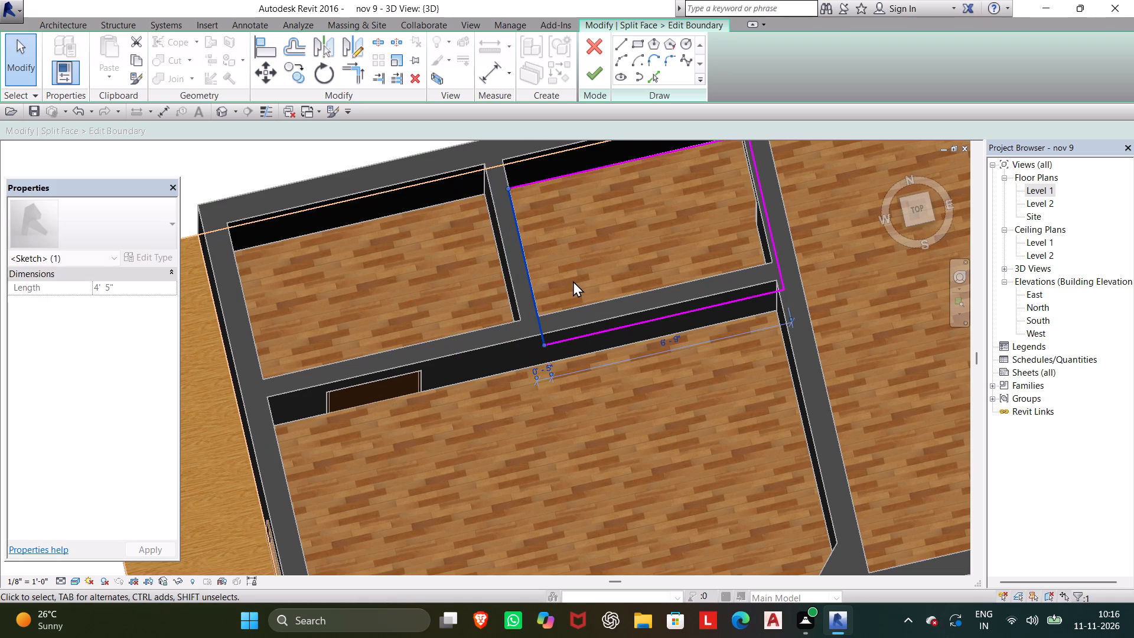
middle_click_drag(549, 294, 403, 279, "shift")
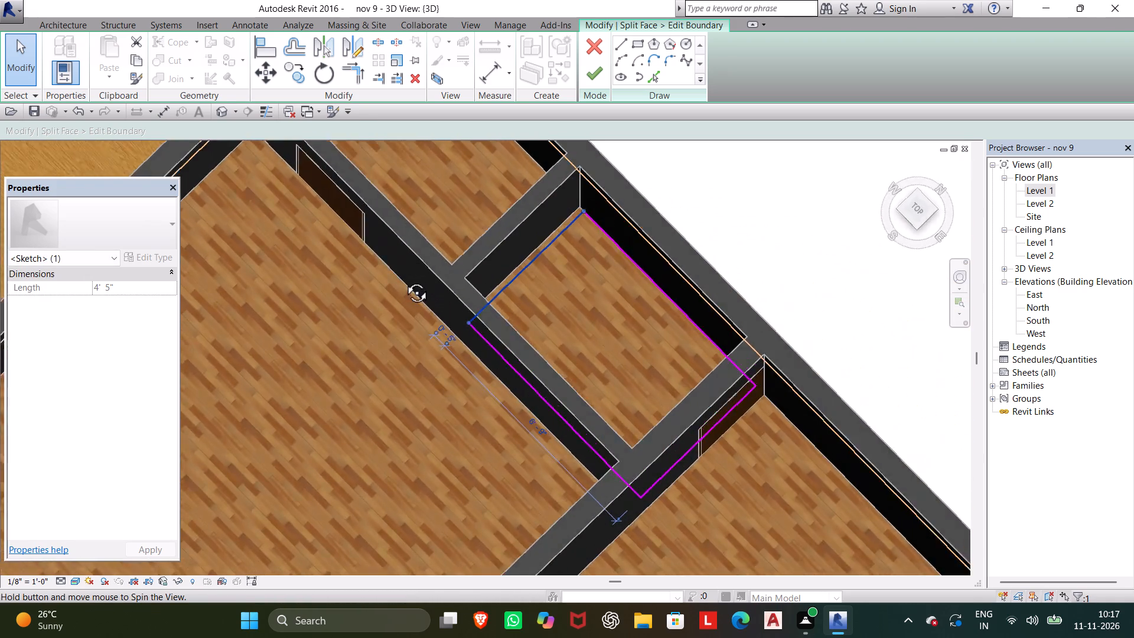
middle_click_drag(403, 279, 387, 266, "shift")
scroll(579, 239, "up", 9)
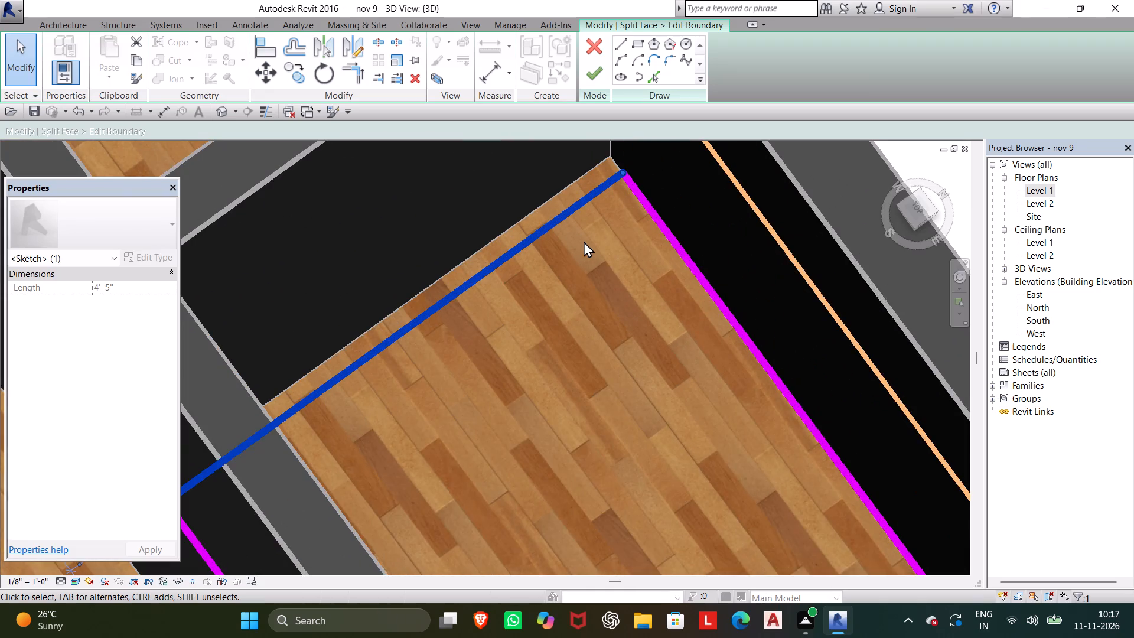
middle_click_drag(596, 245, 569, 376)
scroll(603, 328, "up", 7)
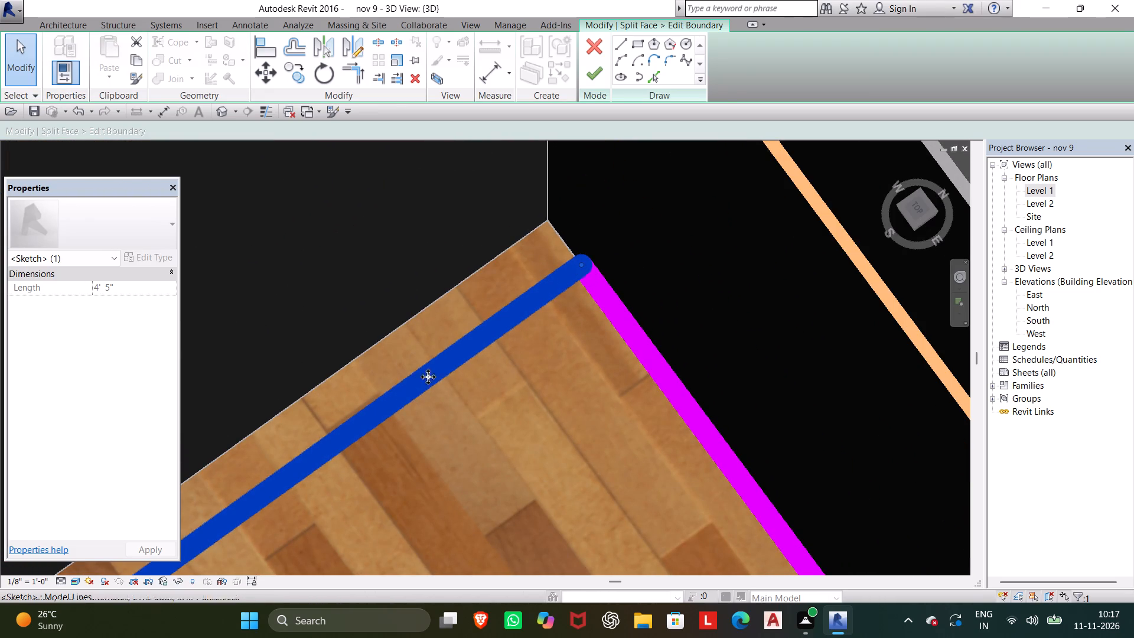
left_click_drag(399, 395, 351, 360)
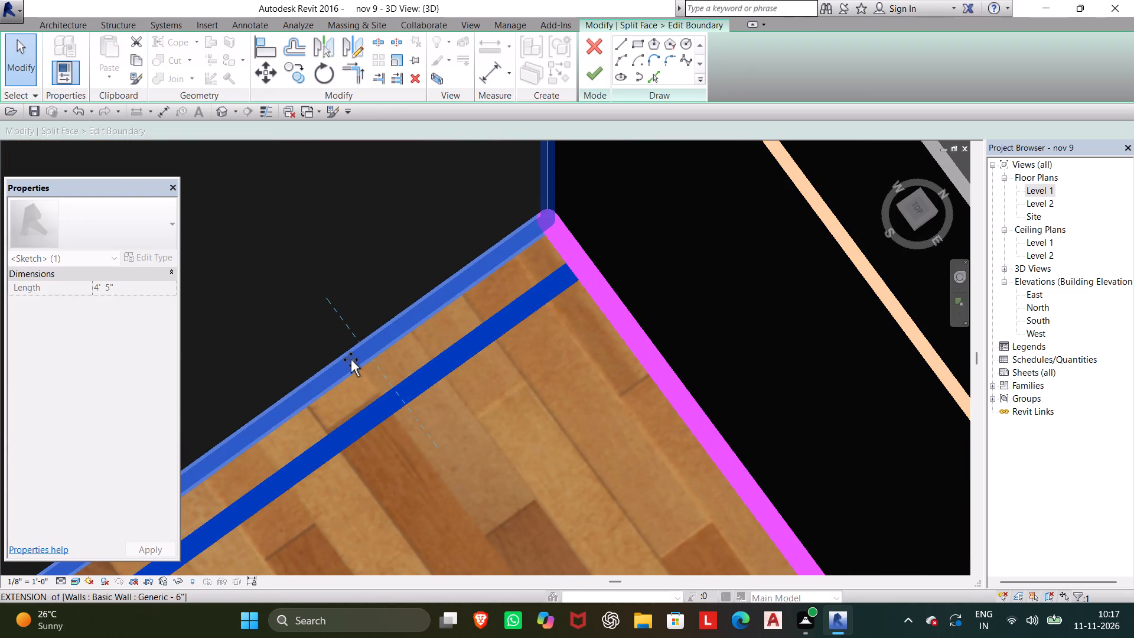
left_click_drag(351, 360, 347, 351)
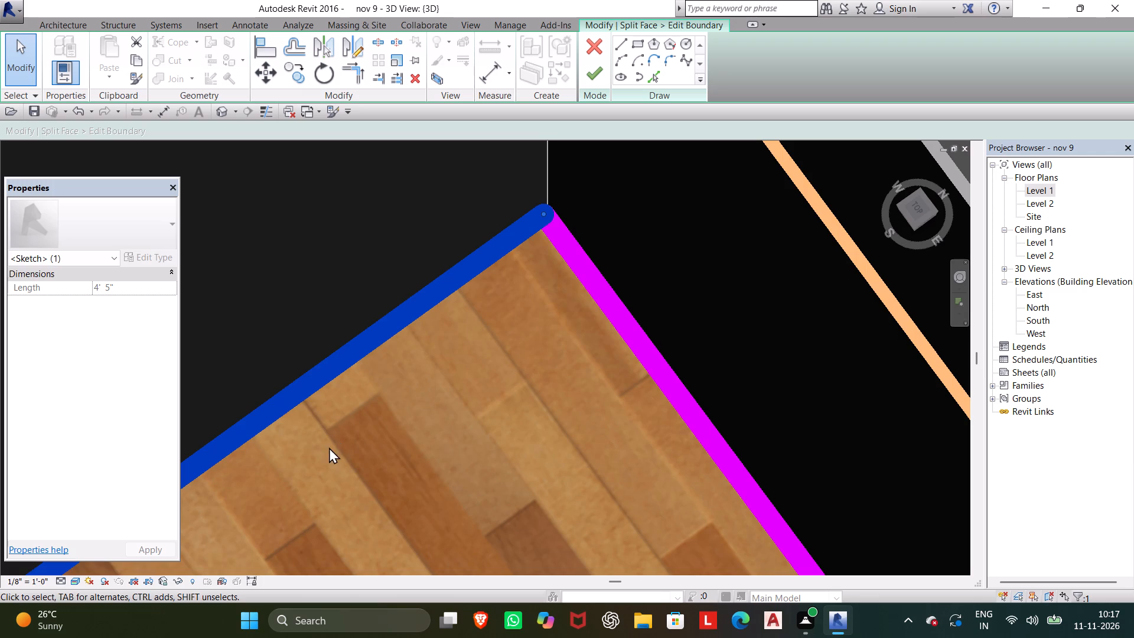
left_click(599, 63)
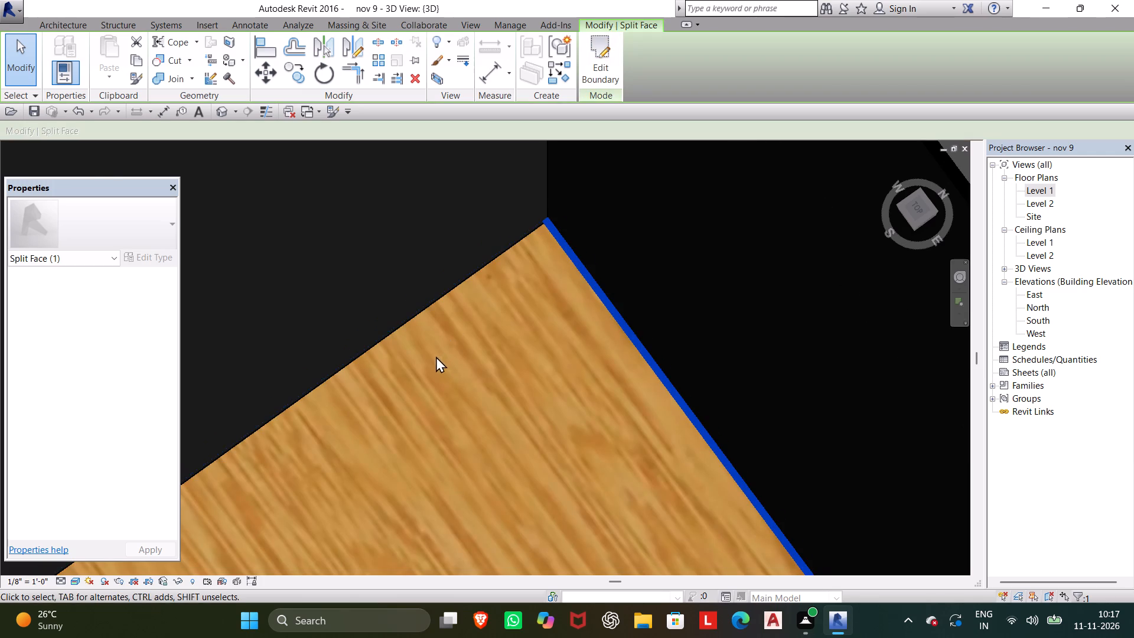
Examine the edited split floor region and the surrounding north rooms in 3D.
scroll(432, 373, "down", 10)
scroll(406, 416, "down", 1)
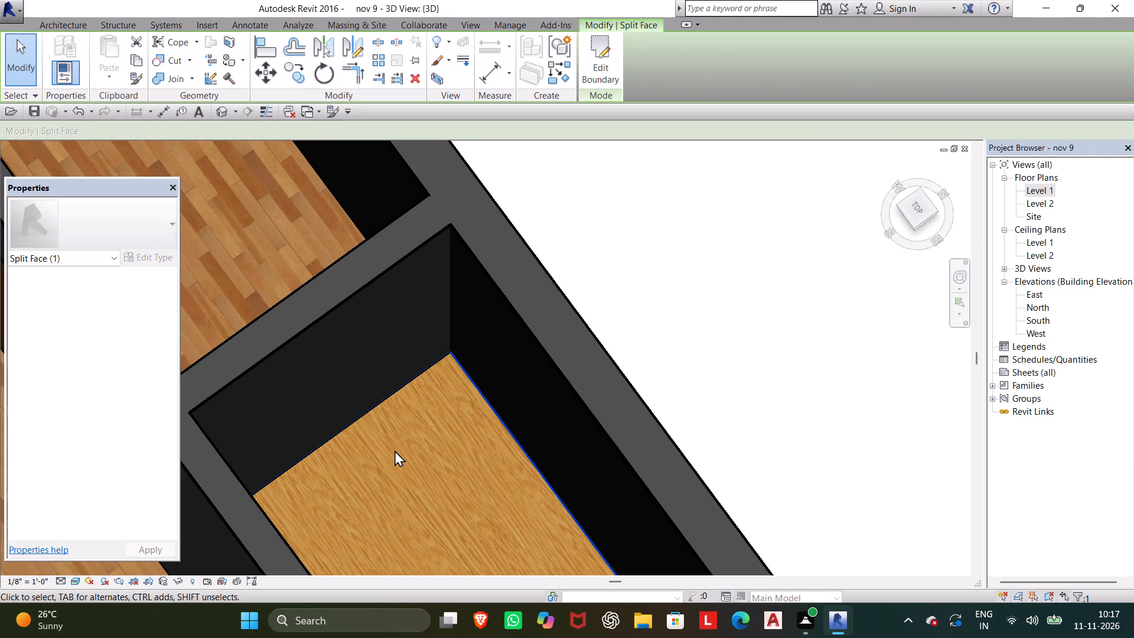
middle_click_drag(395, 450, 494, 486)
scroll(485, 486, "down", 1)
middle_click_drag(485, 486, 559, 302)
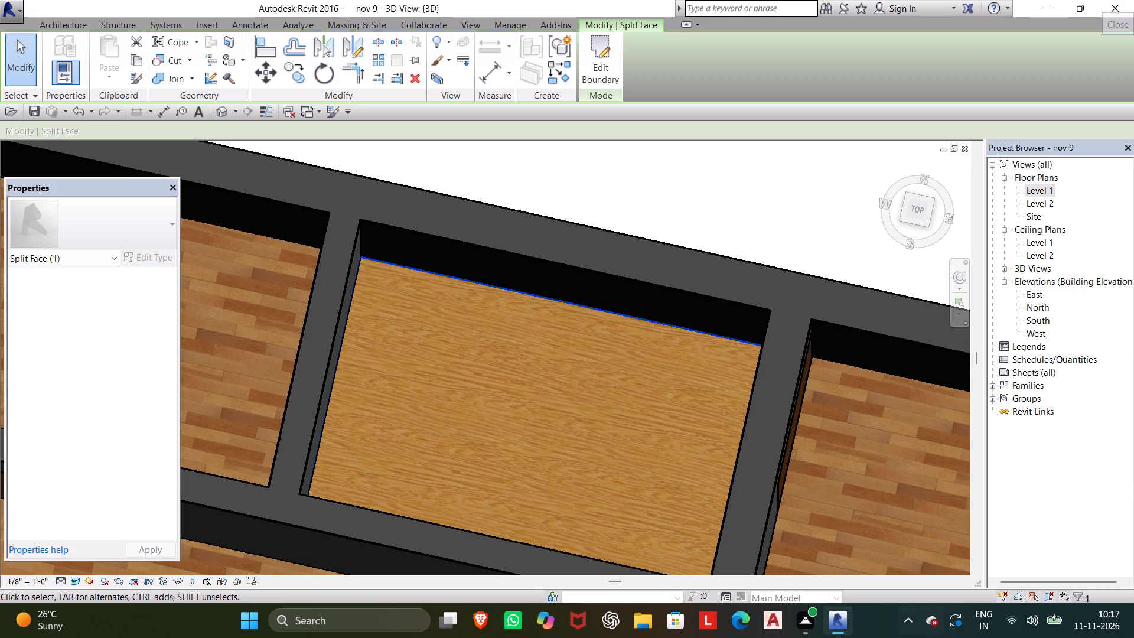
right_click(0, 428)
scroll(25, 0, "down", 2)
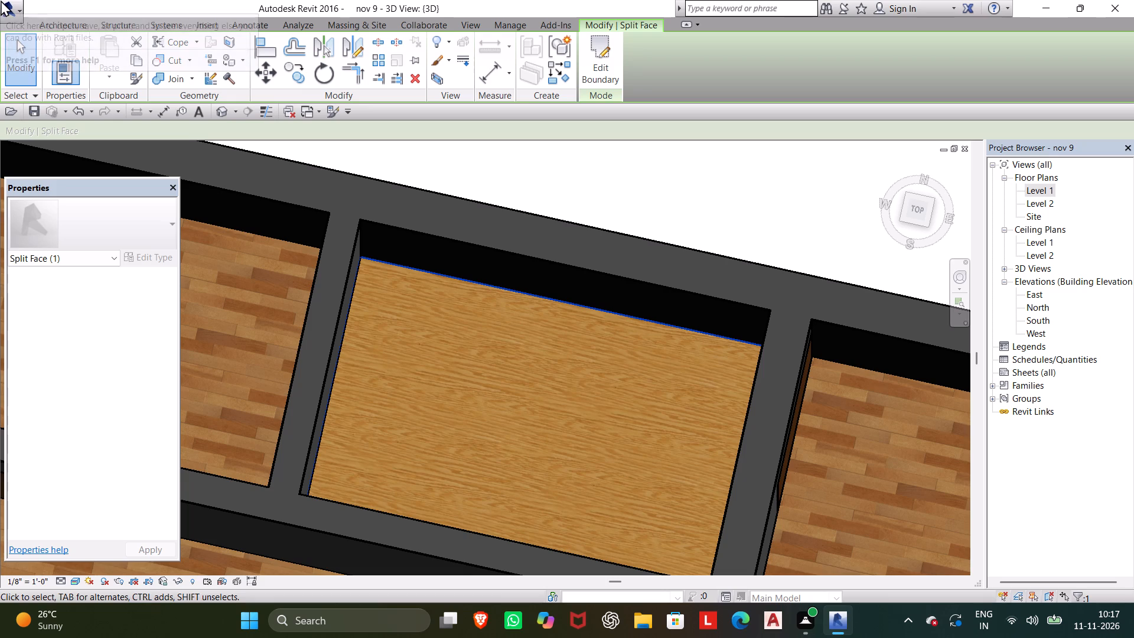
key("Escape")
scroll(128, 0, "down", 1)
scroll(175, 1, "down", 1)
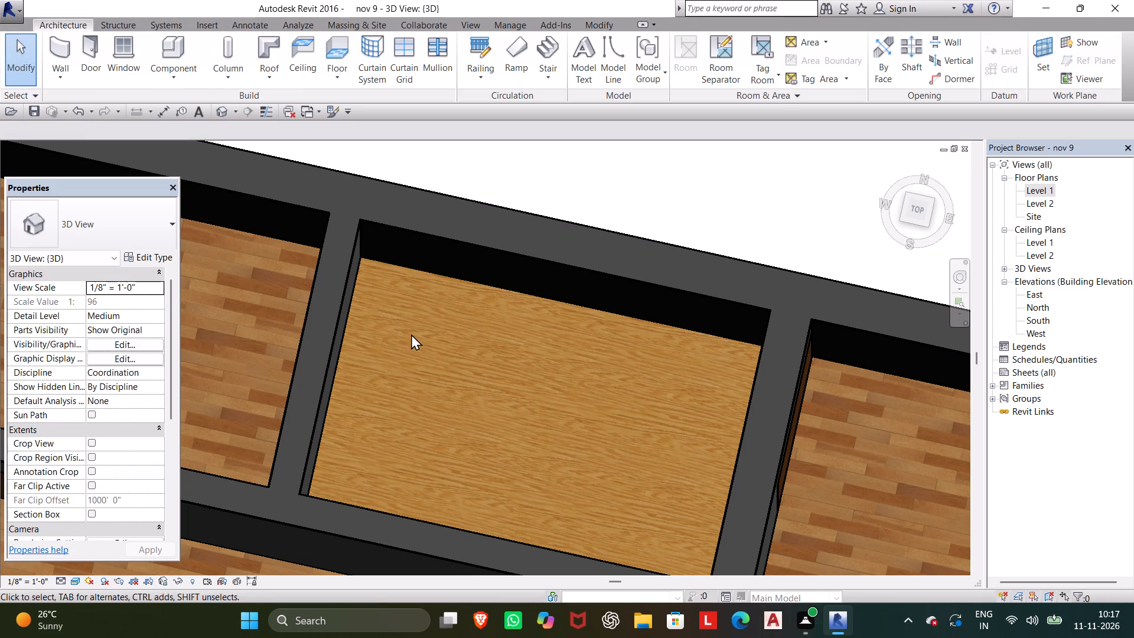
scroll(427, 297, "down", 9)
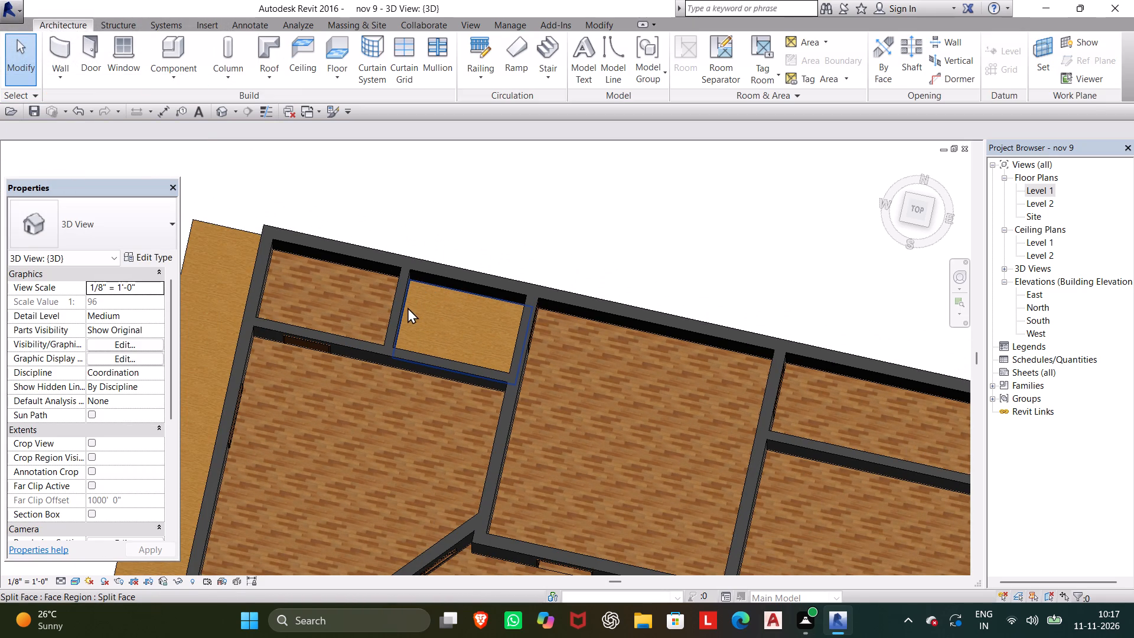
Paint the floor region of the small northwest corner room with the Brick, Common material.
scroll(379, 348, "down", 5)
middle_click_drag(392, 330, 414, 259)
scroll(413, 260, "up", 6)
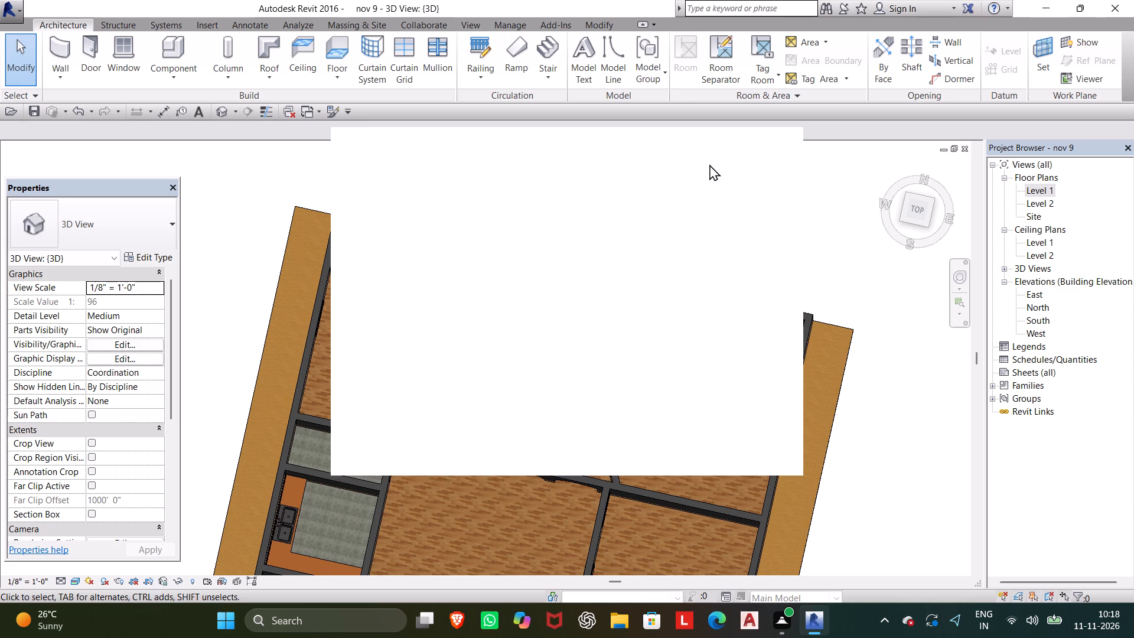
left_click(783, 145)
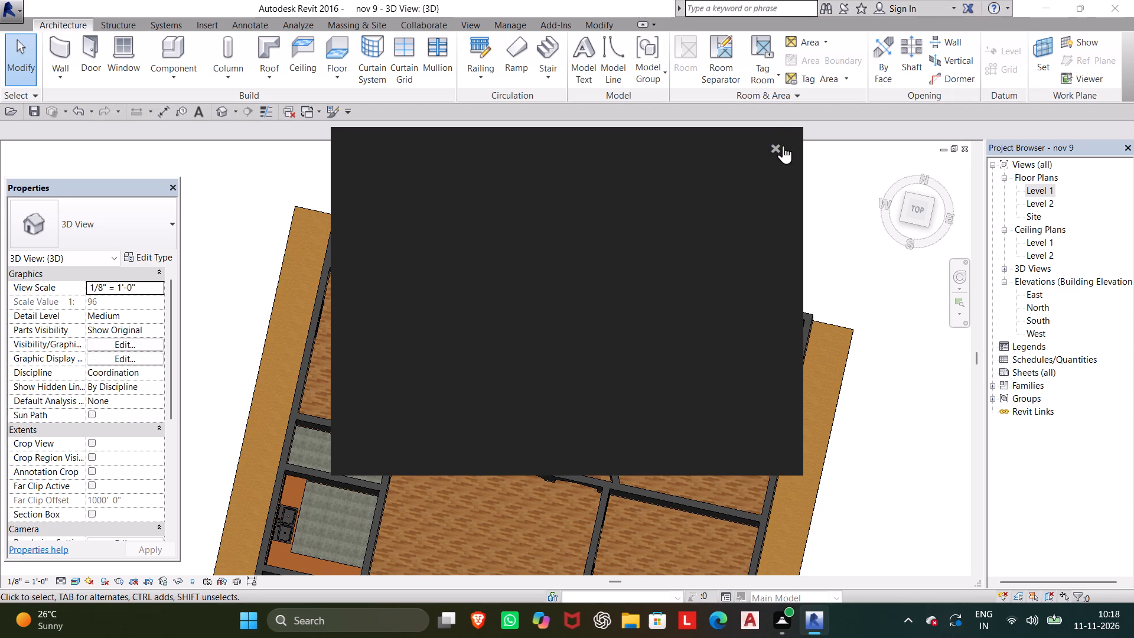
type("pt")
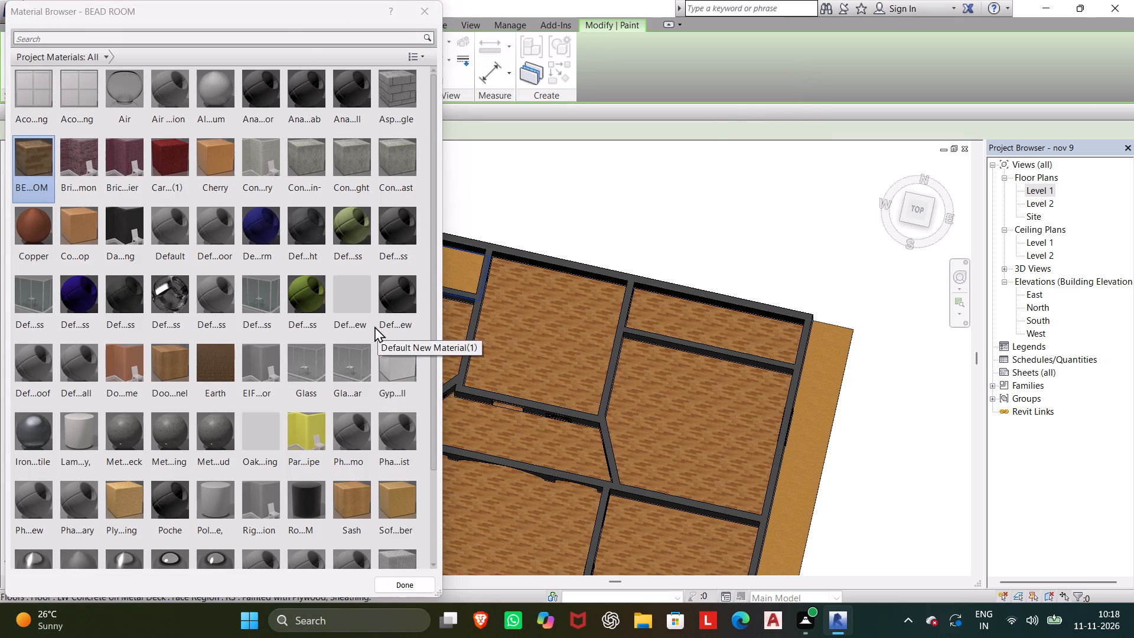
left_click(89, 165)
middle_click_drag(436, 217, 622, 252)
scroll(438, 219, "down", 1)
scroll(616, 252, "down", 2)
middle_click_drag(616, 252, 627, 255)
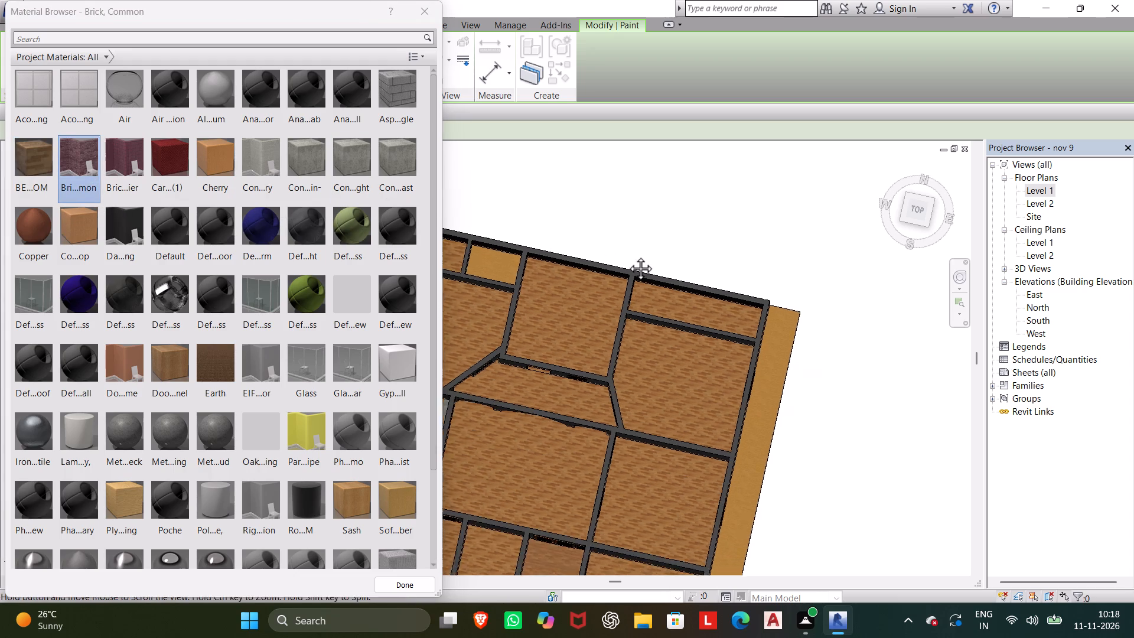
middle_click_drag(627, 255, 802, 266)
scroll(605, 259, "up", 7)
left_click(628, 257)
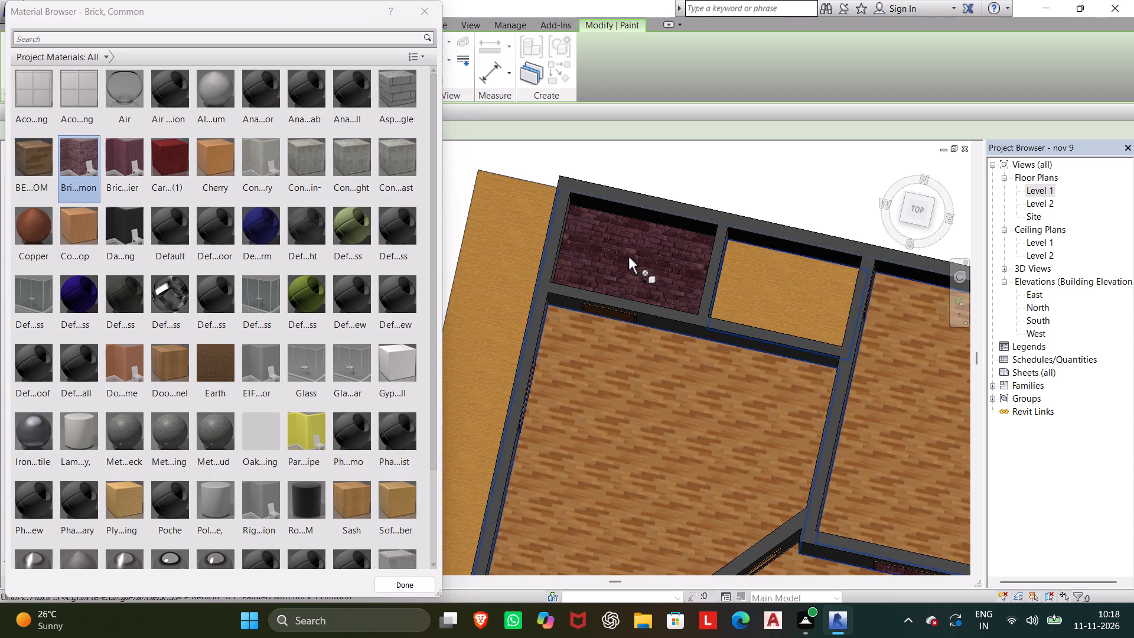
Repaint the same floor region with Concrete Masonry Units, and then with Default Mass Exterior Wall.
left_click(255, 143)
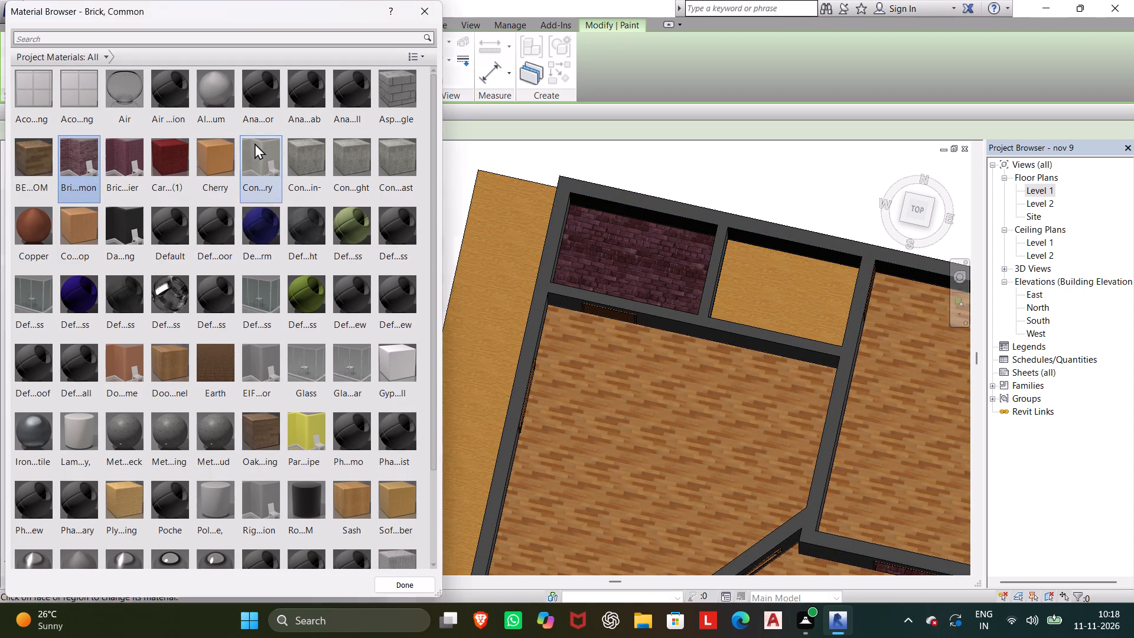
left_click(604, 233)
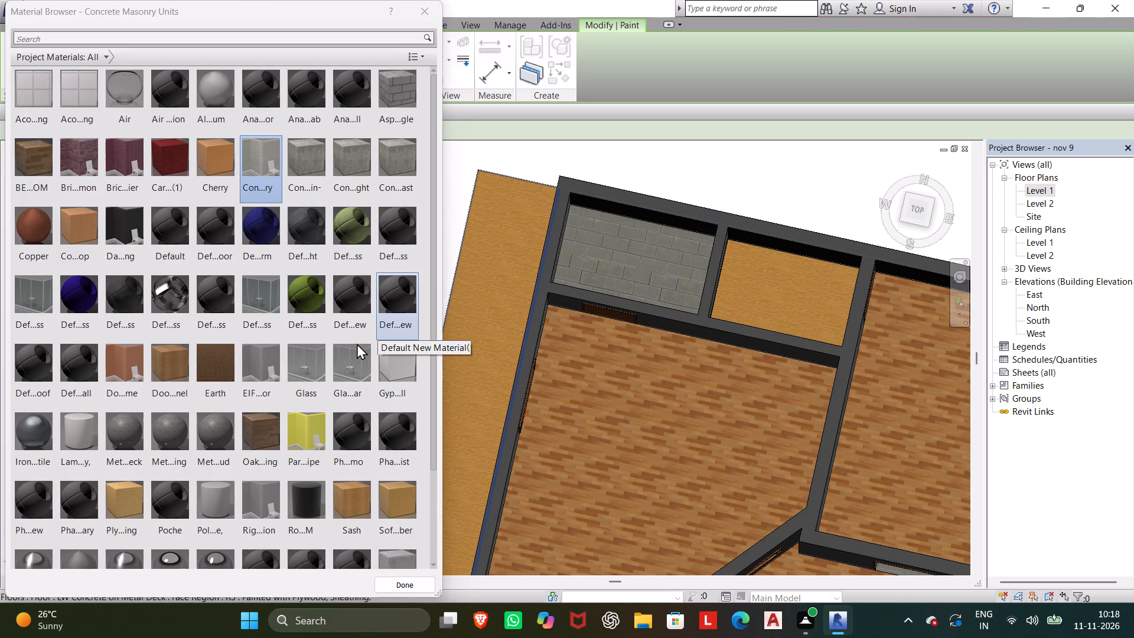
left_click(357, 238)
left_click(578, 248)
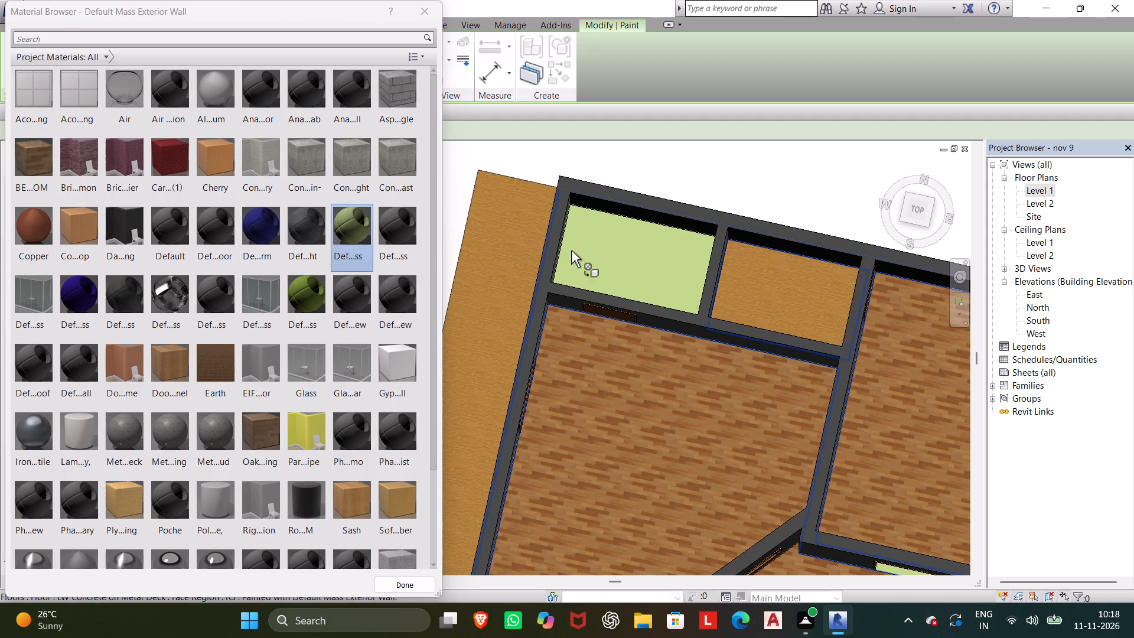
Paint the northwest corner room's floor region with the Concrete, Precast material.
left_click(403, 164)
left_click(578, 242)
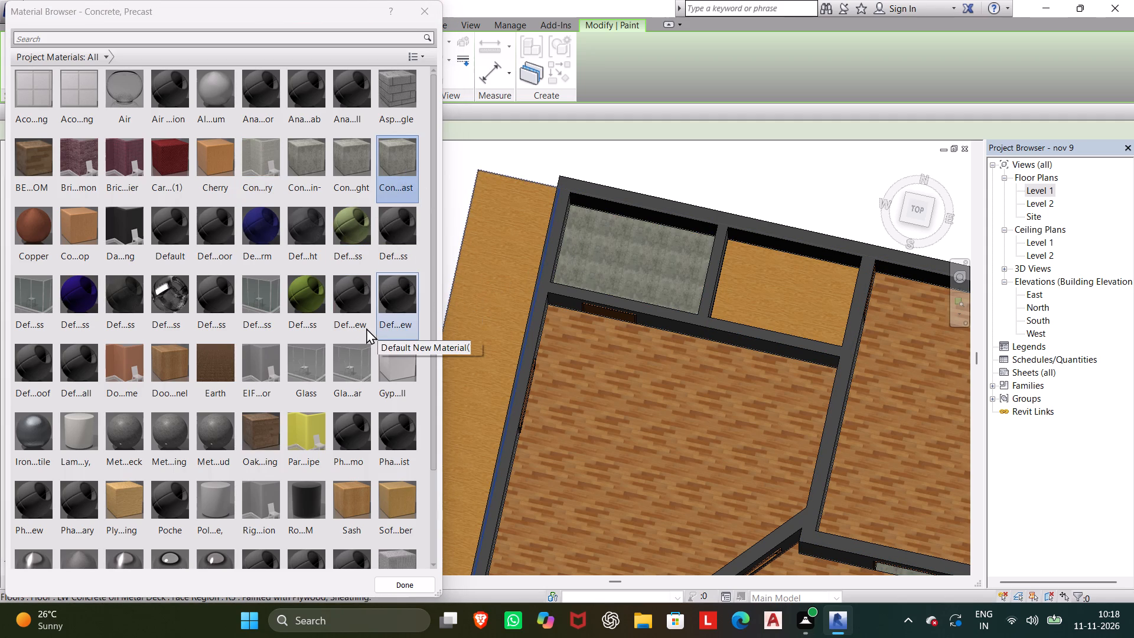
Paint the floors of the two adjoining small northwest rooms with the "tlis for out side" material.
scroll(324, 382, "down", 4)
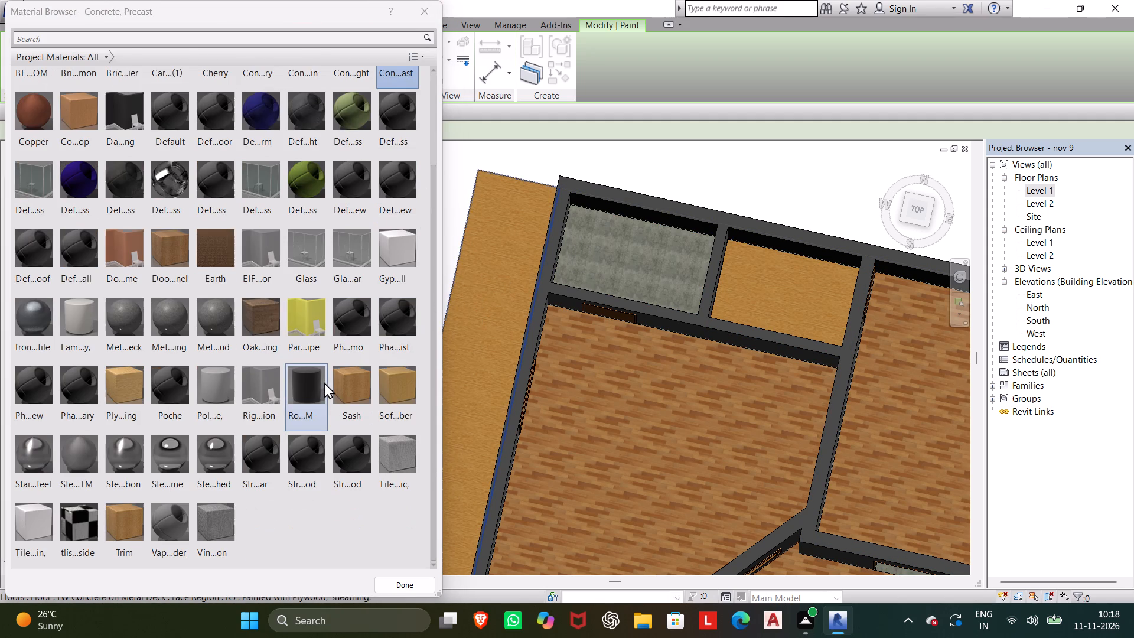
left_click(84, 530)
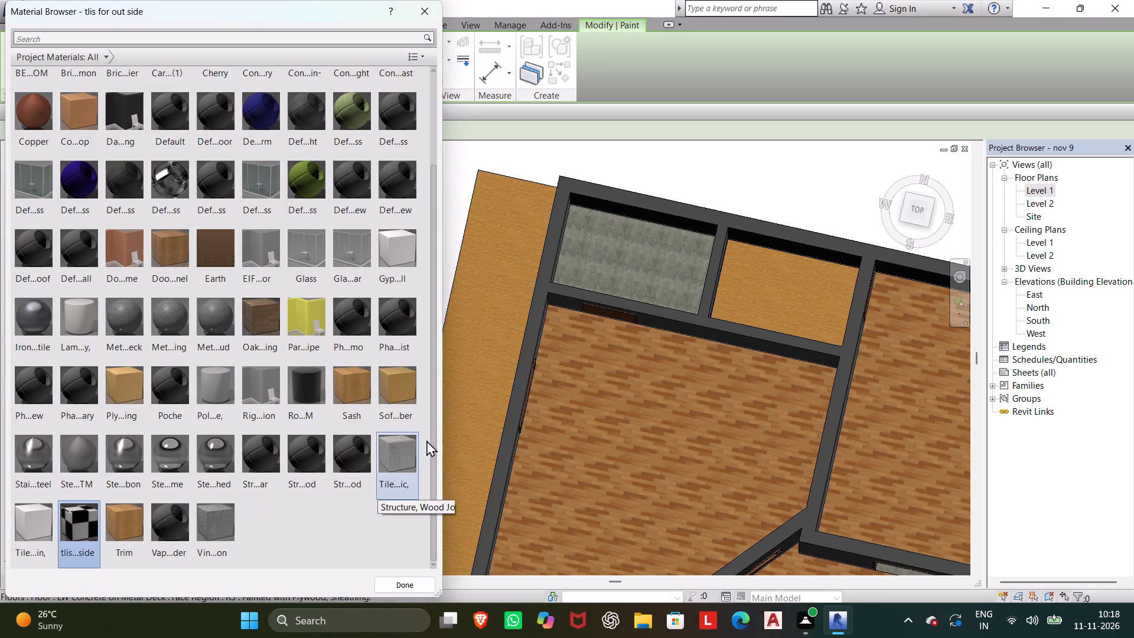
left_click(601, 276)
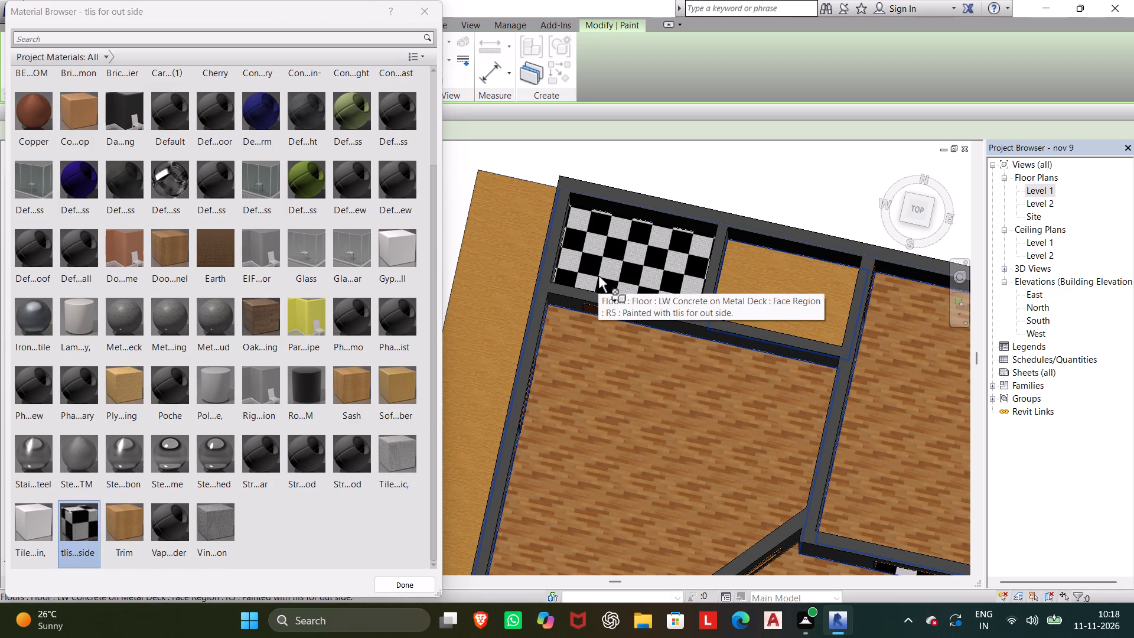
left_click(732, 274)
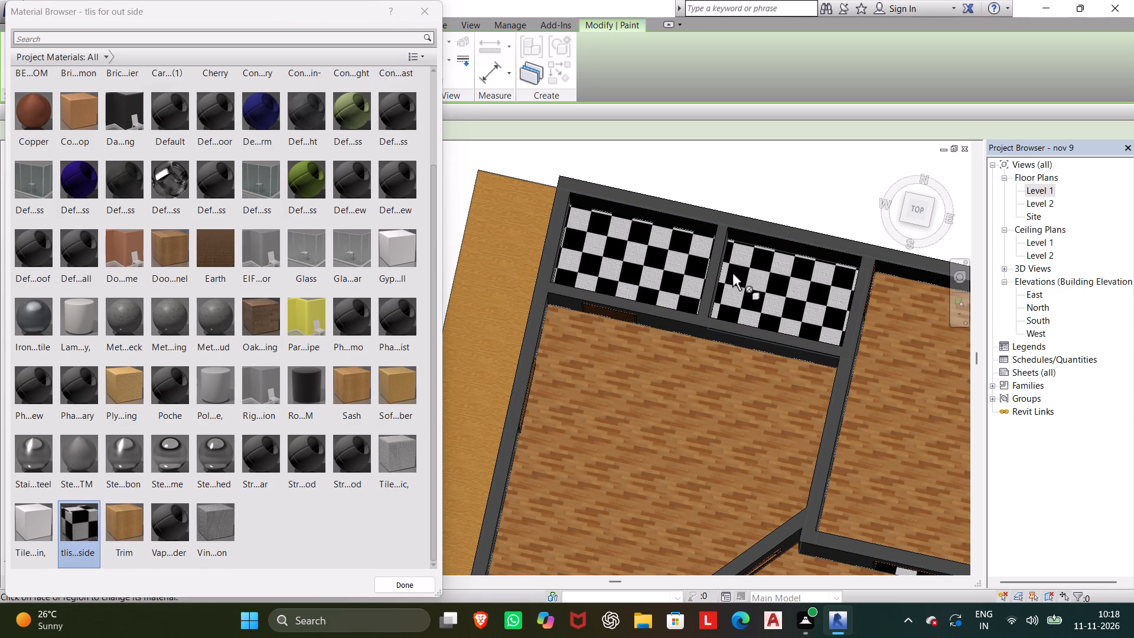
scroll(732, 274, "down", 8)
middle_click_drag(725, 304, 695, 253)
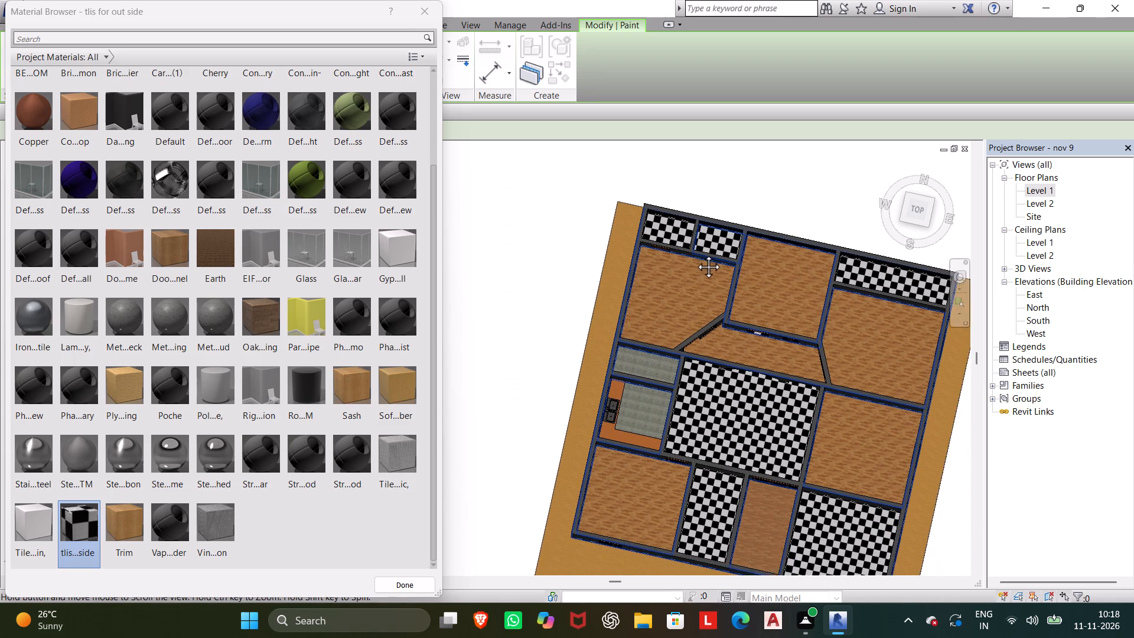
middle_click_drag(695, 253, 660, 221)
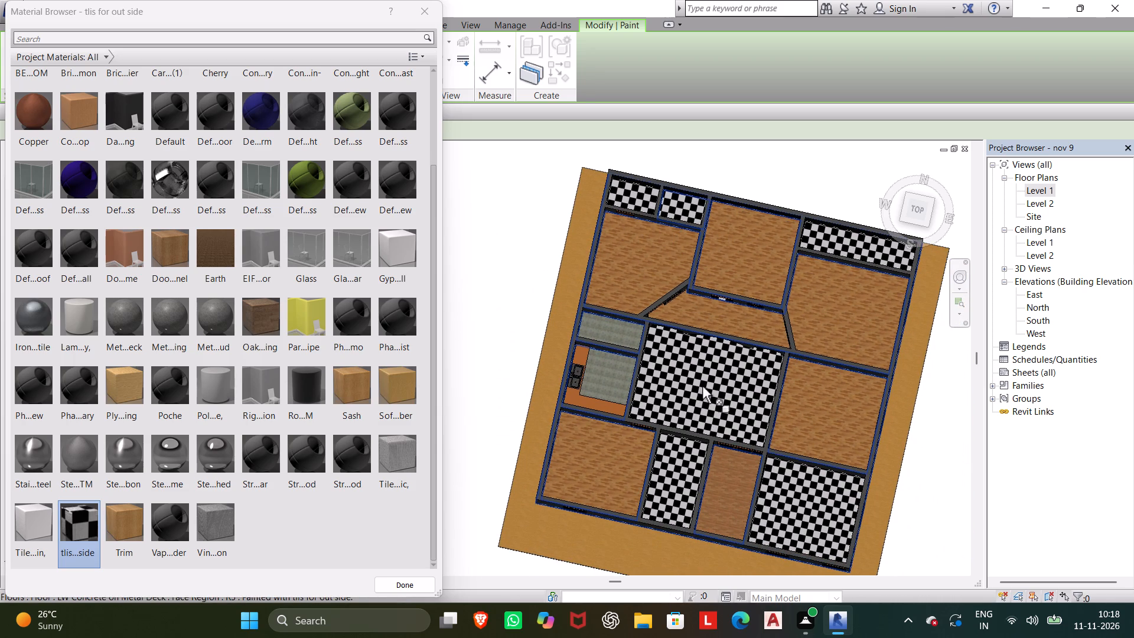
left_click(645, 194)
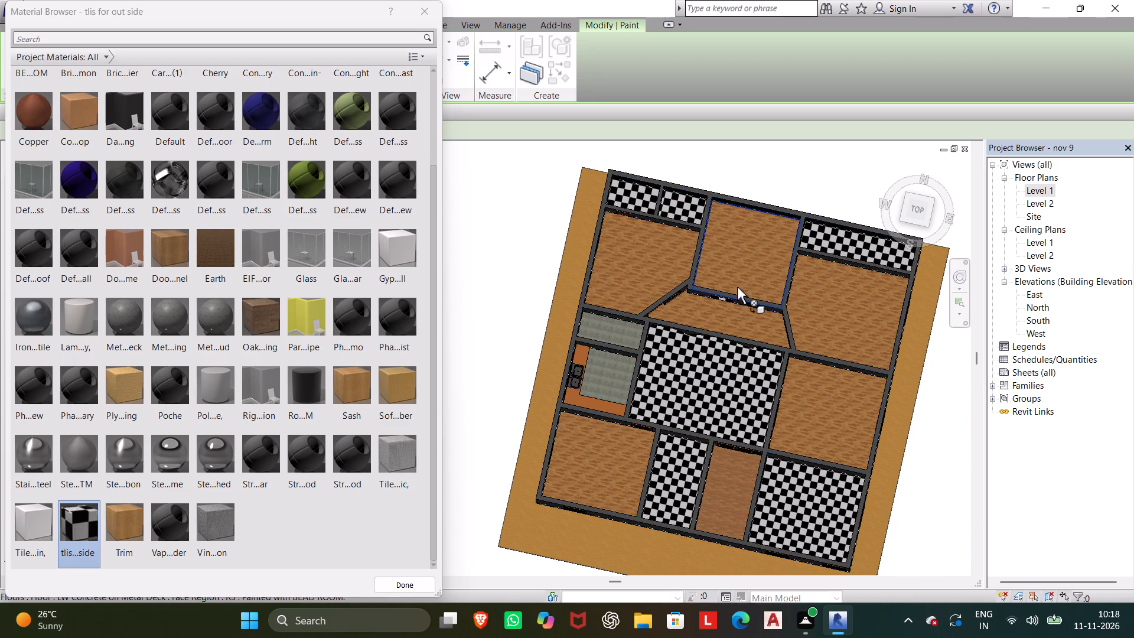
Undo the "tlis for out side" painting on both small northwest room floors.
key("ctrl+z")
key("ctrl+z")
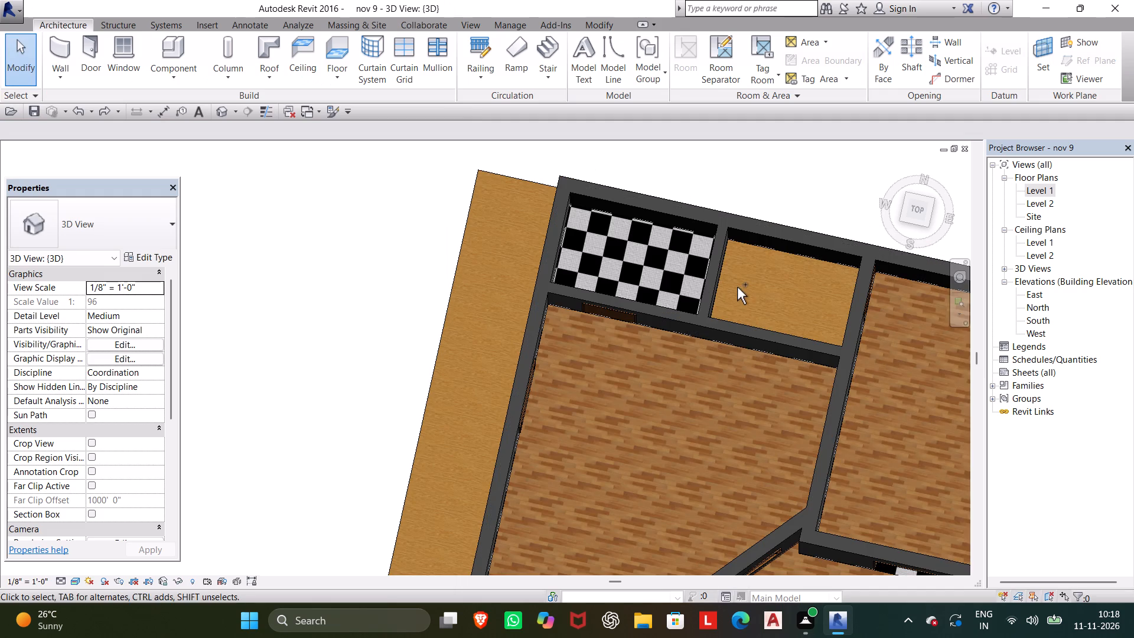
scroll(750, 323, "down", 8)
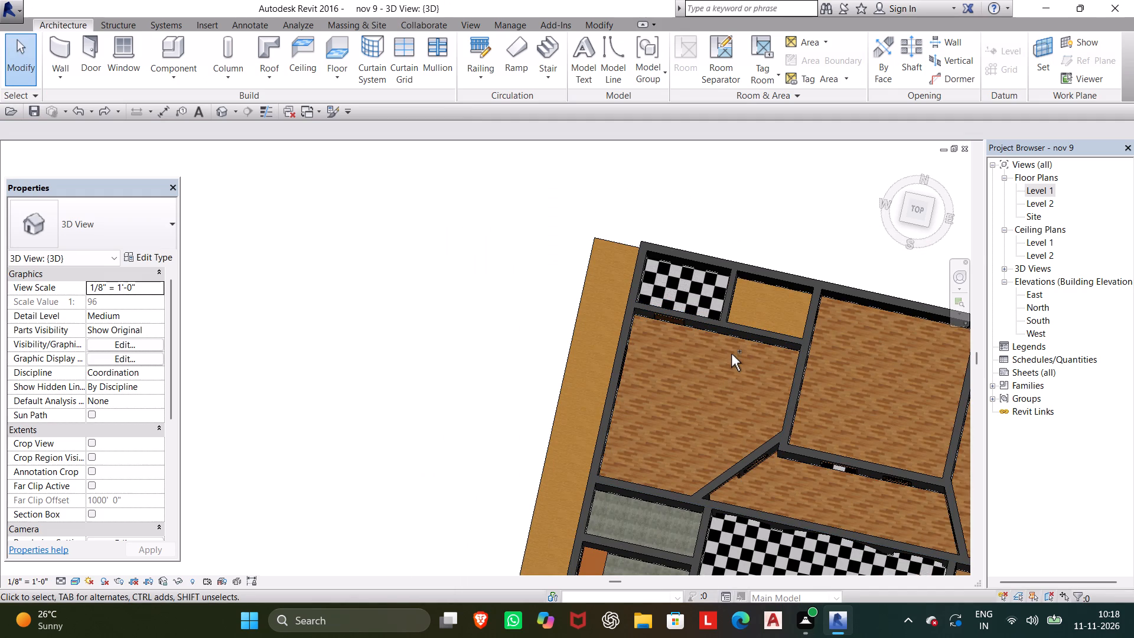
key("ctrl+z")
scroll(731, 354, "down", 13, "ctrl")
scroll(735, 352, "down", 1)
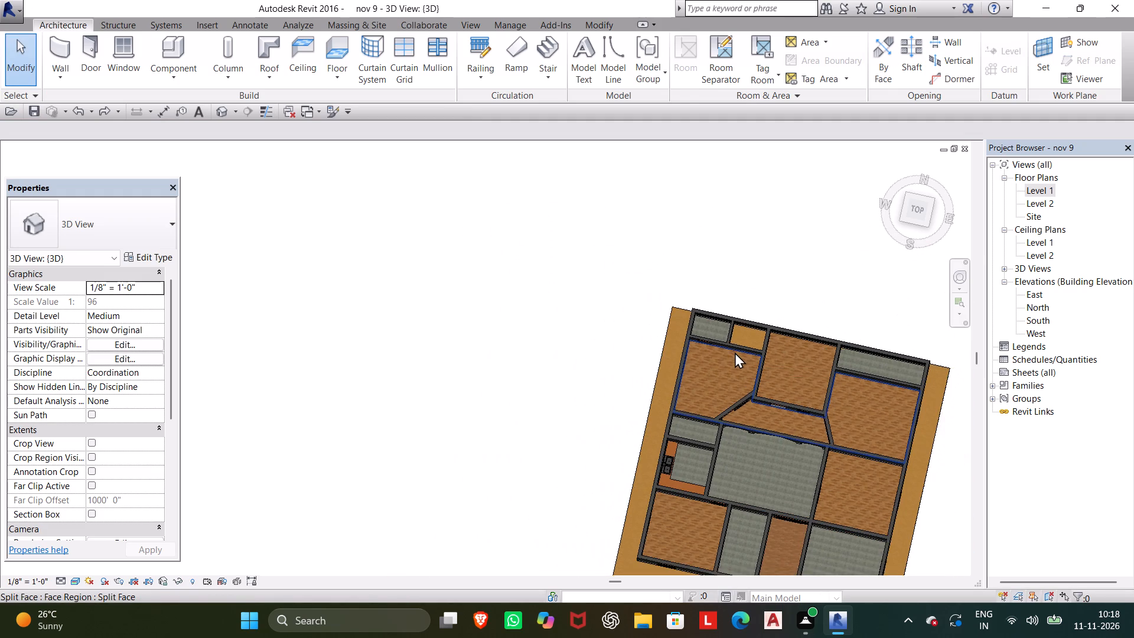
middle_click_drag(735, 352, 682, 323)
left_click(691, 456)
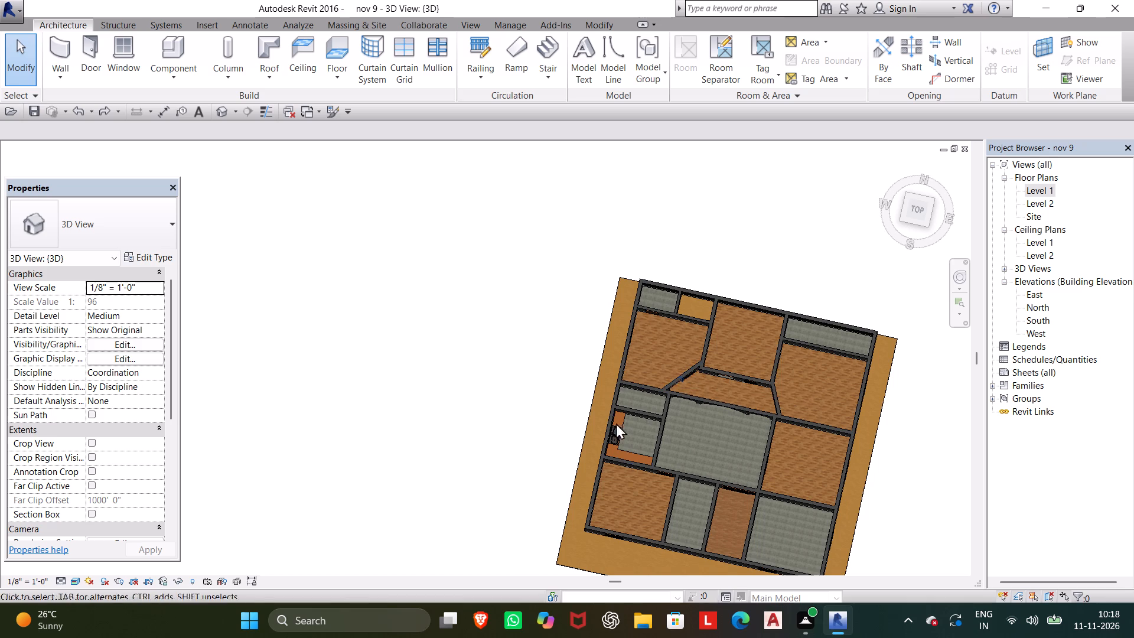
Start a Split Face on the Level 1 floor and pick the arched wall's base edge on the central hall side as a boundary line.
scroll(612, 442, "up", 5)
scroll(627, 431, "down", 2)
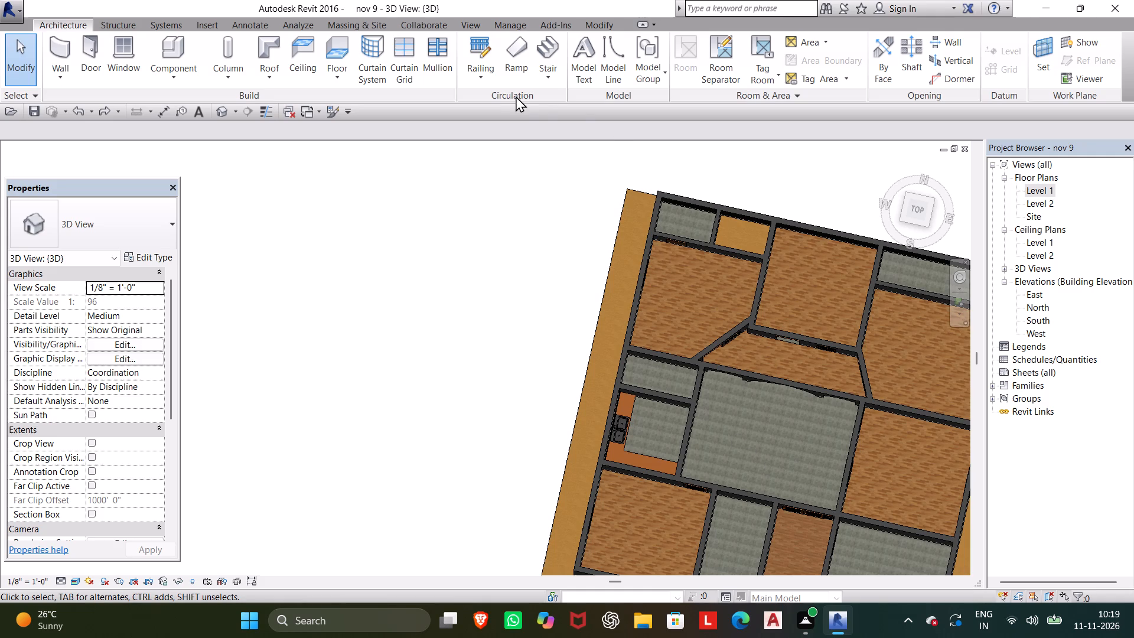
left_click(630, 185)
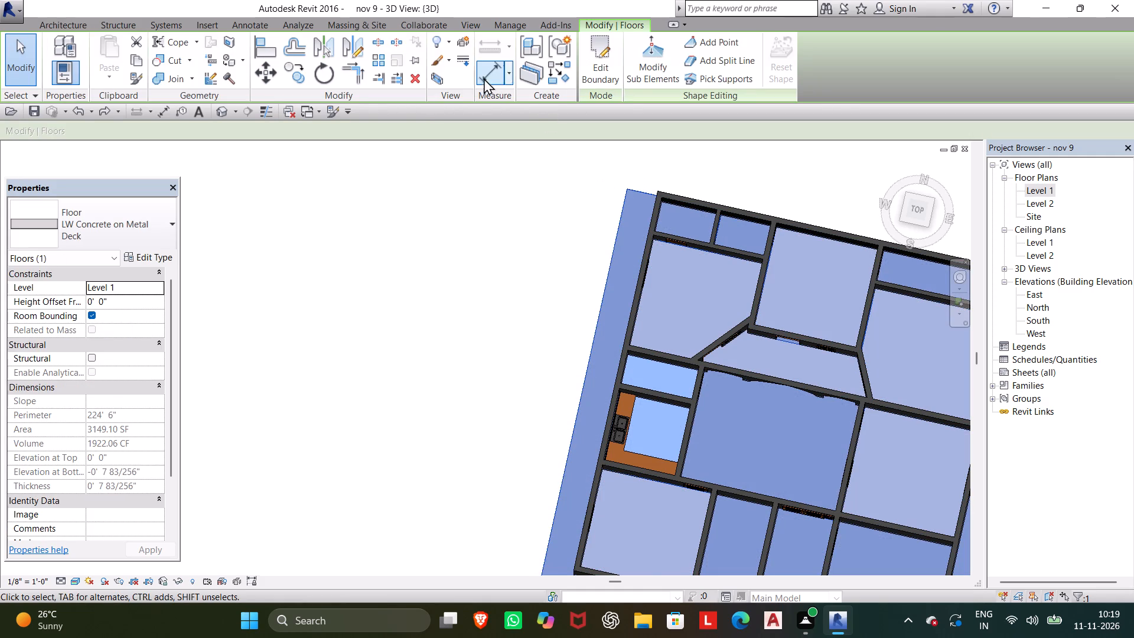
left_click(227, 41)
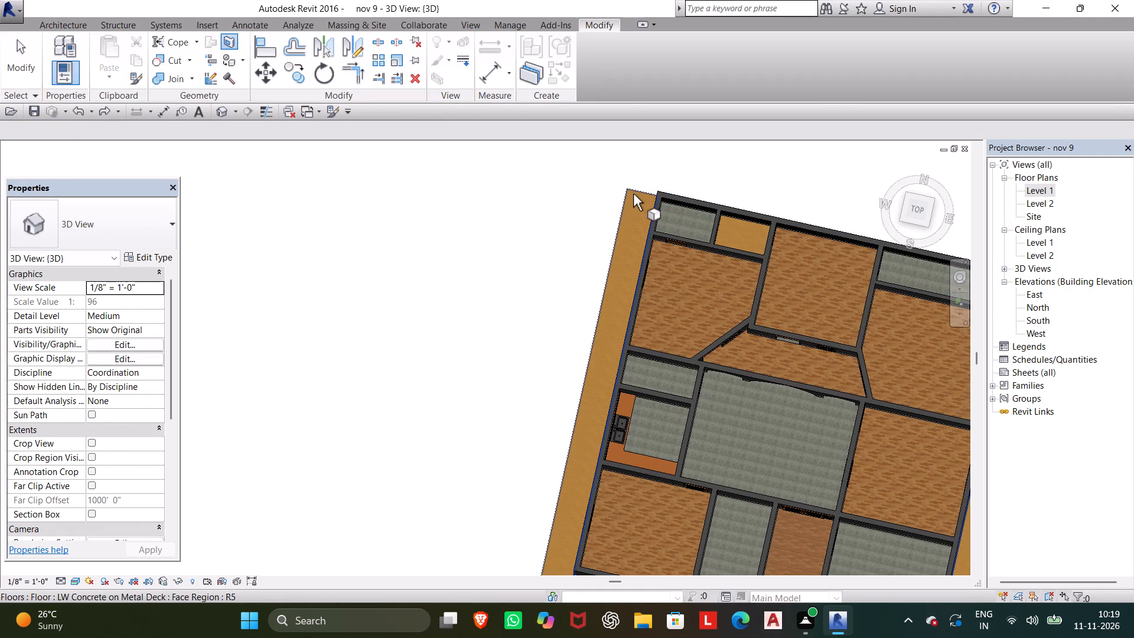
scroll(630, 197, "up", 5)
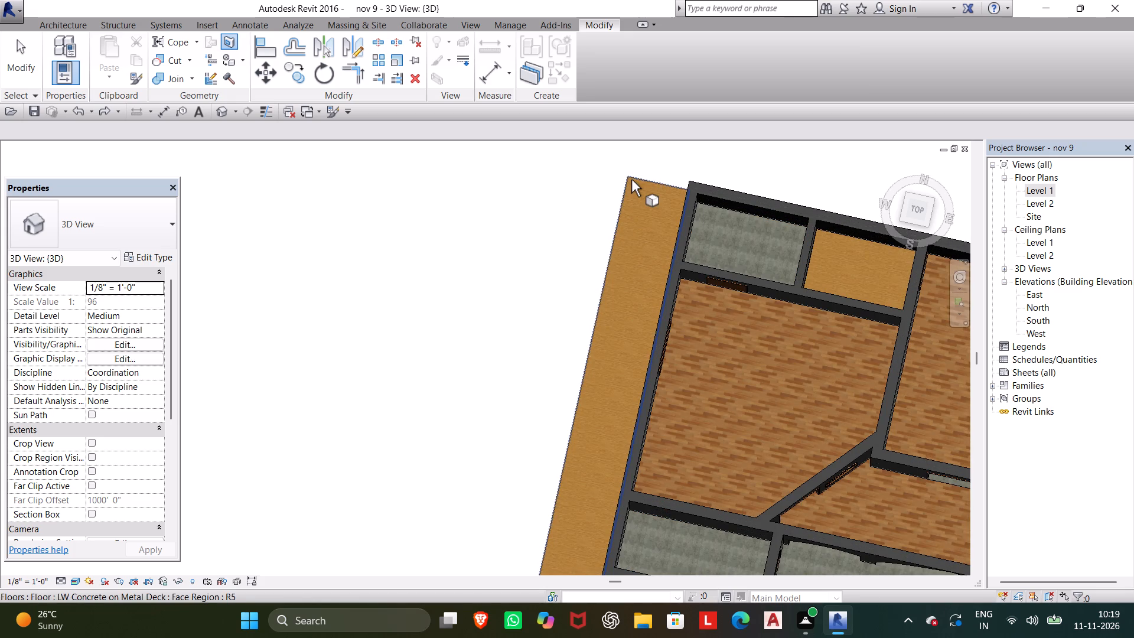
middle_click_drag(614, 205, 624, 212, "shift")
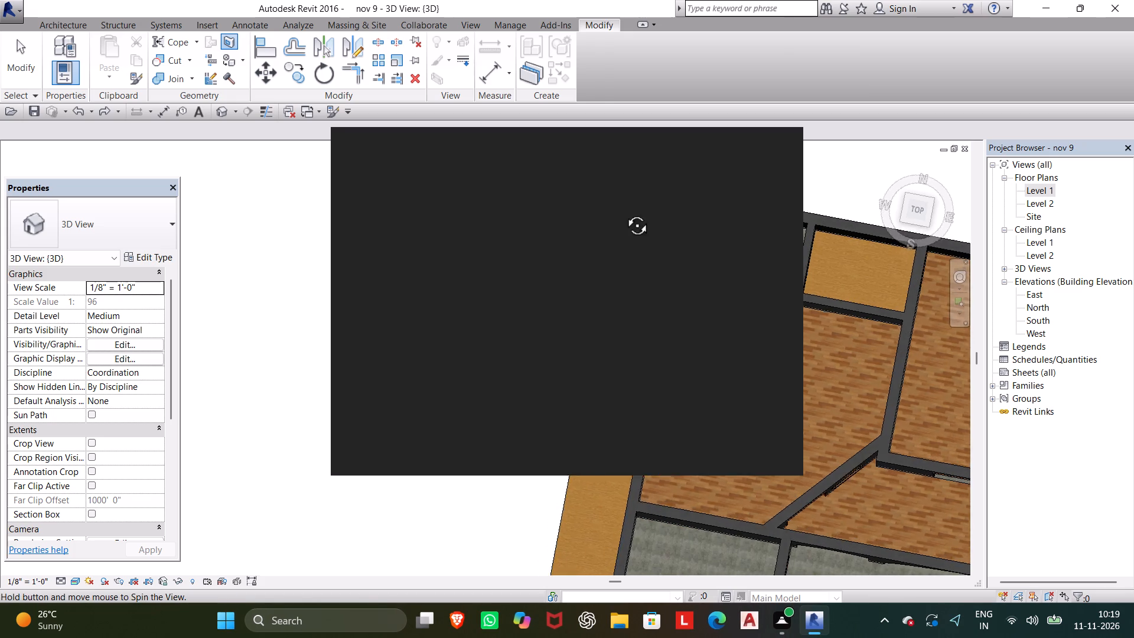
middle_click_drag(624, 212, 787, 3, "shift")
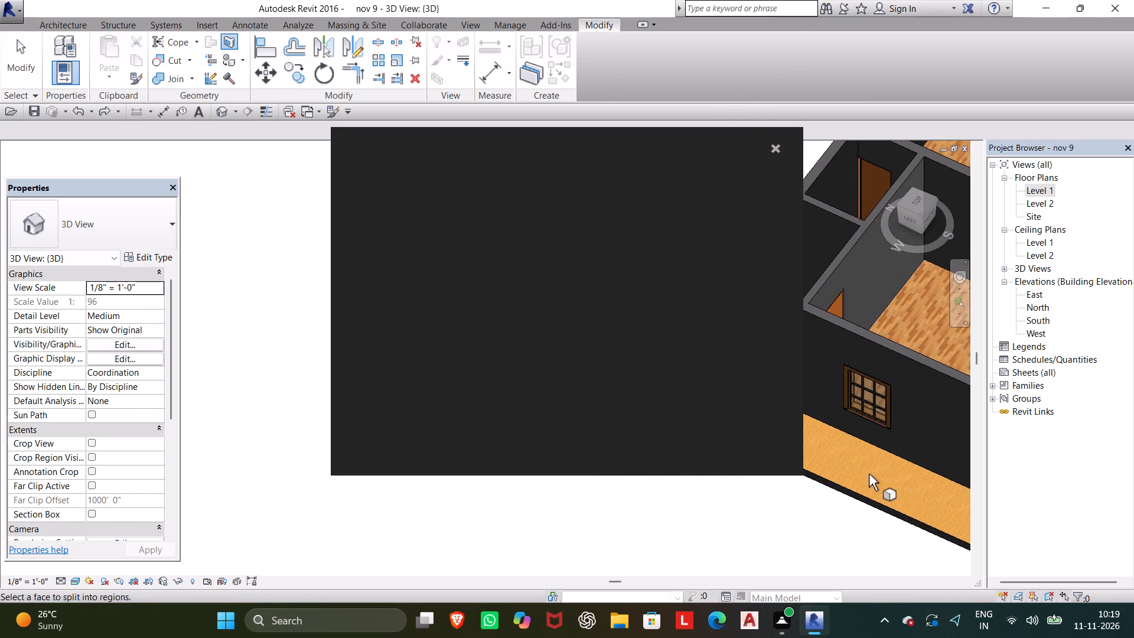
left_click(870, 447)
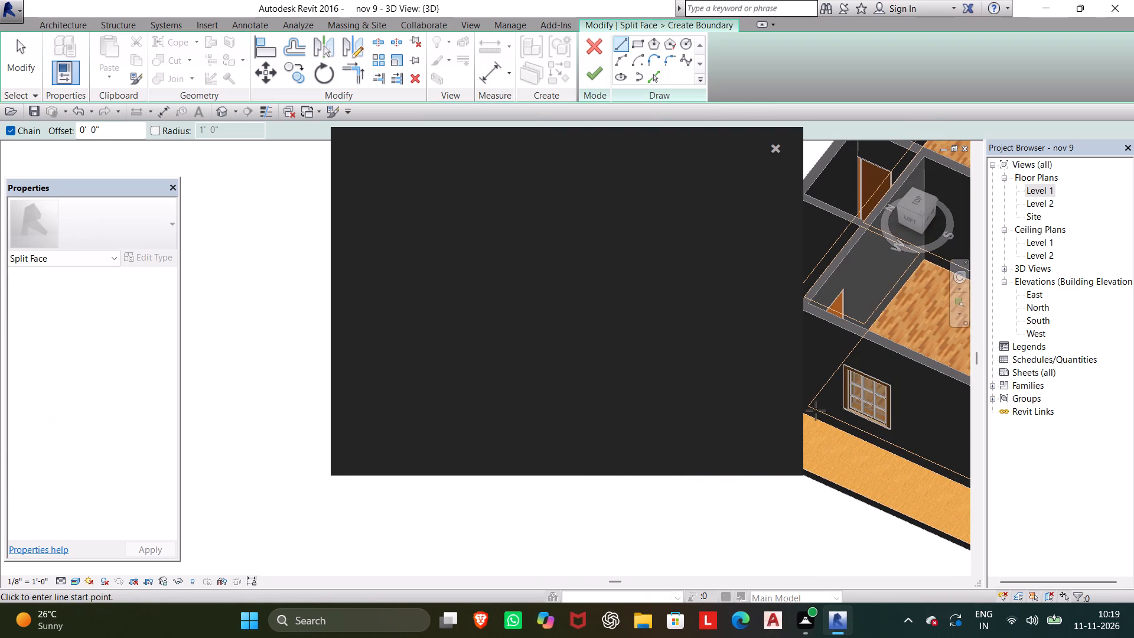
left_click(774, 144)
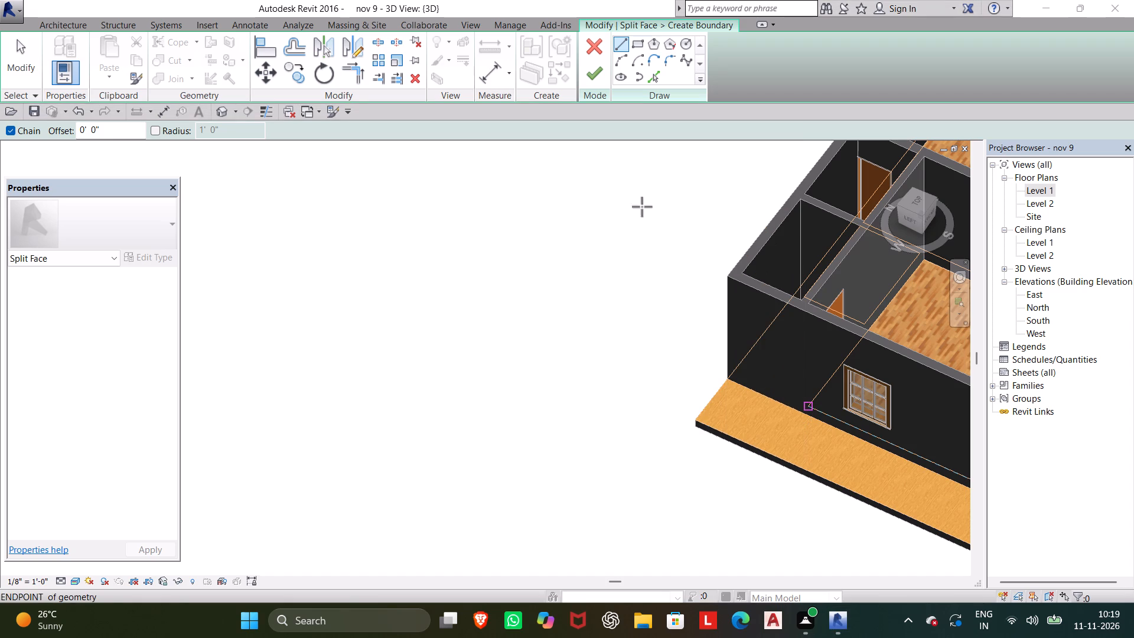
middle_click_drag(632, 230, 335, 275)
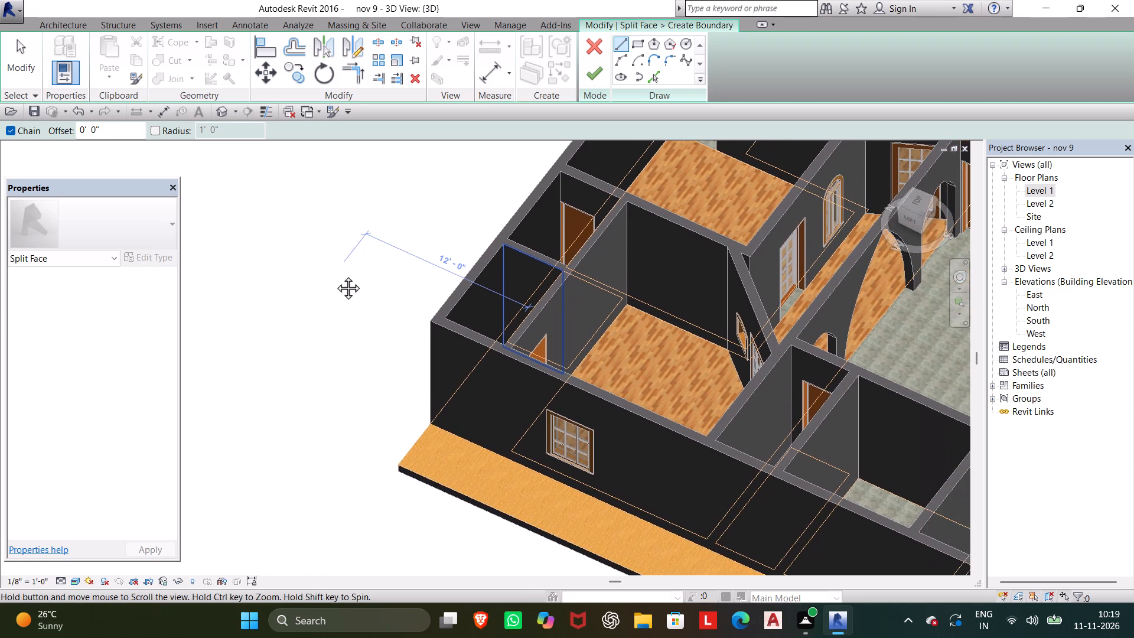
middle_click_drag(335, 275, 155, 276)
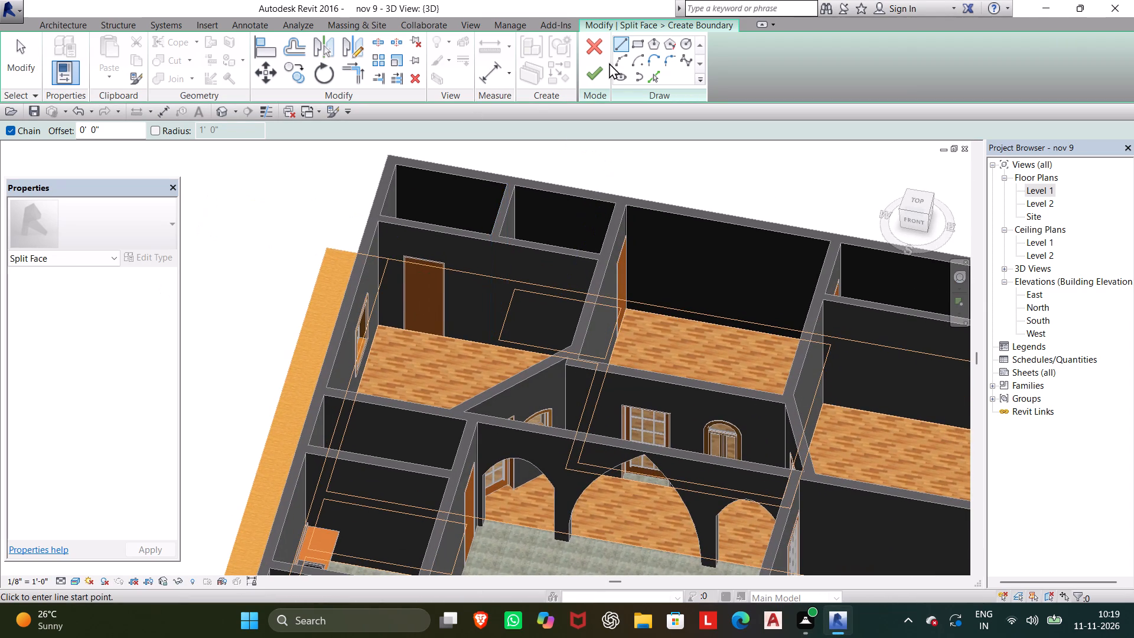
left_click(652, 78)
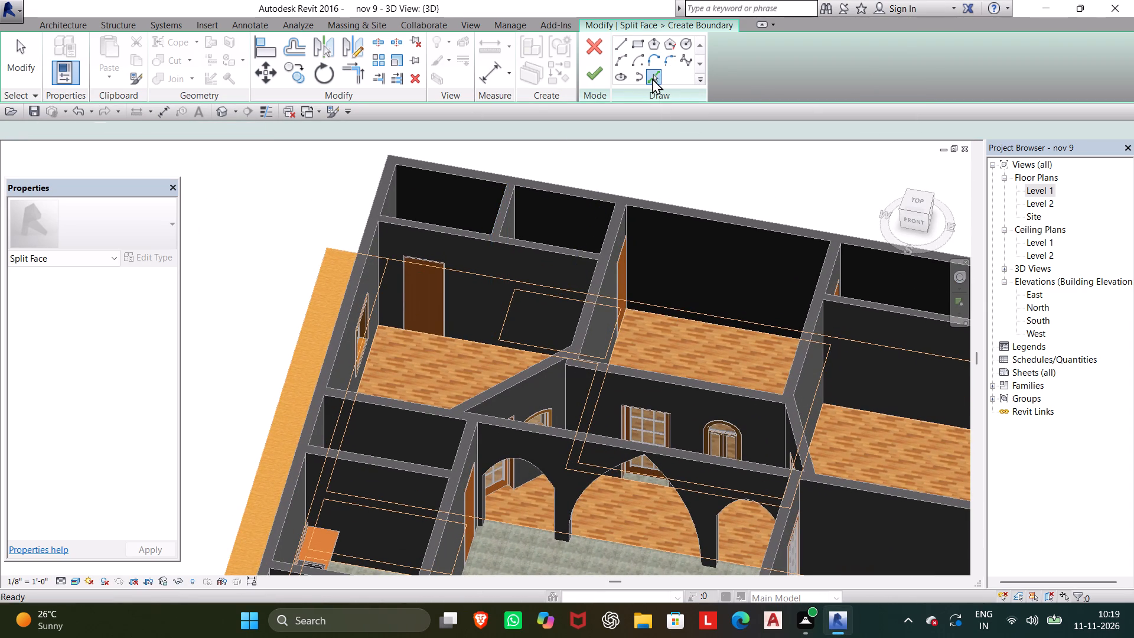
scroll(650, 323, "down", 2)
middle_click_drag(650, 321, 650, 313)
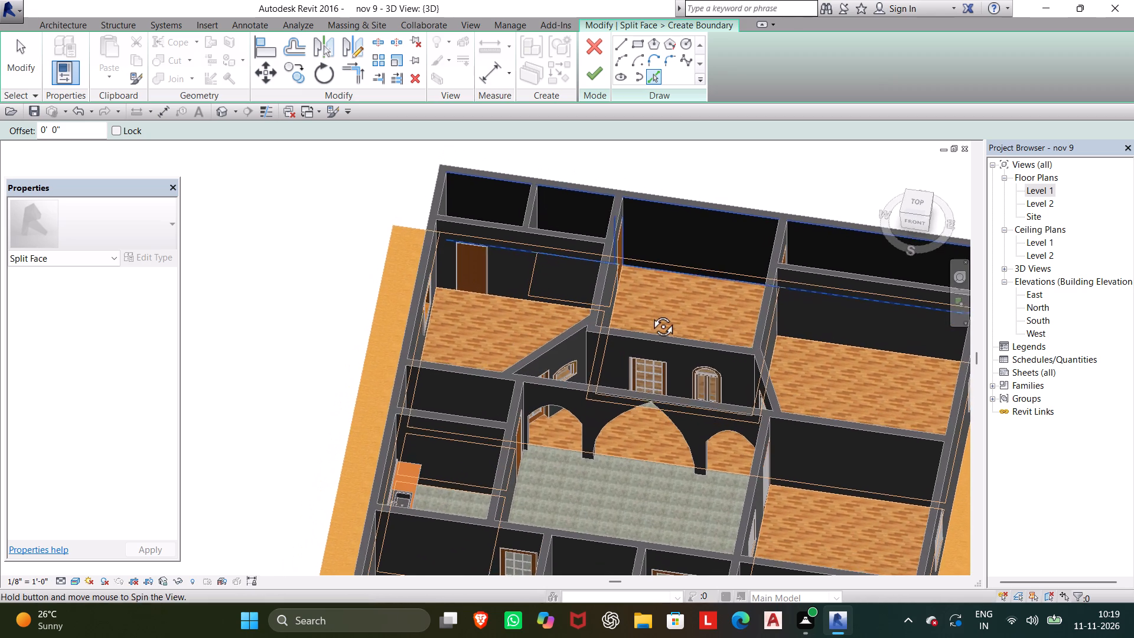
middle_click_drag(650, 313, 650, 309)
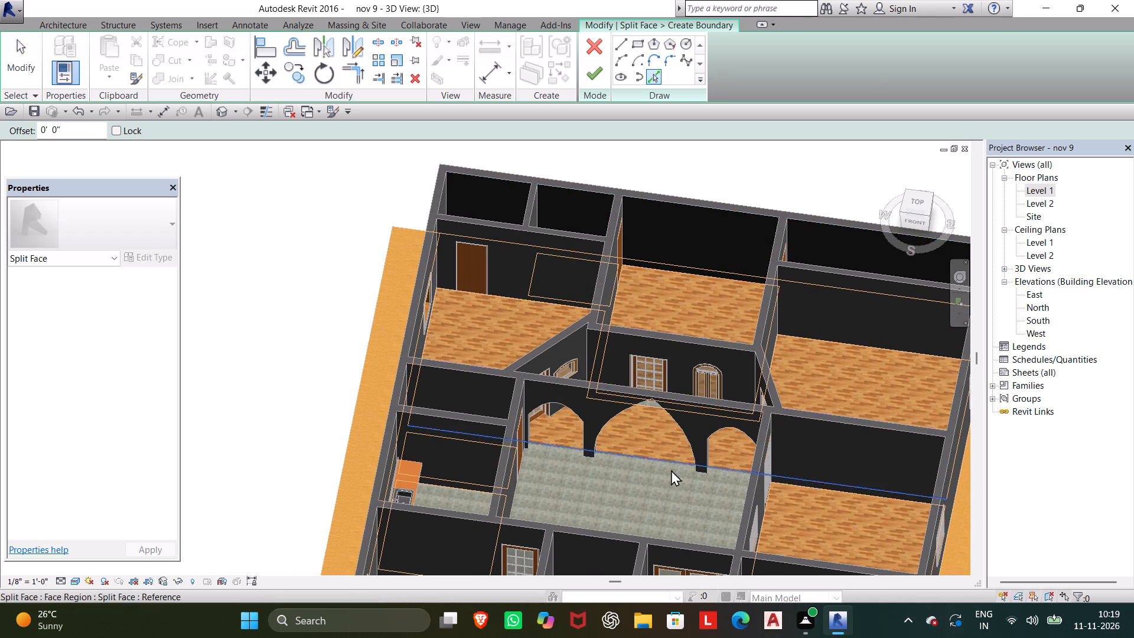
scroll(663, 483, "up", 7)
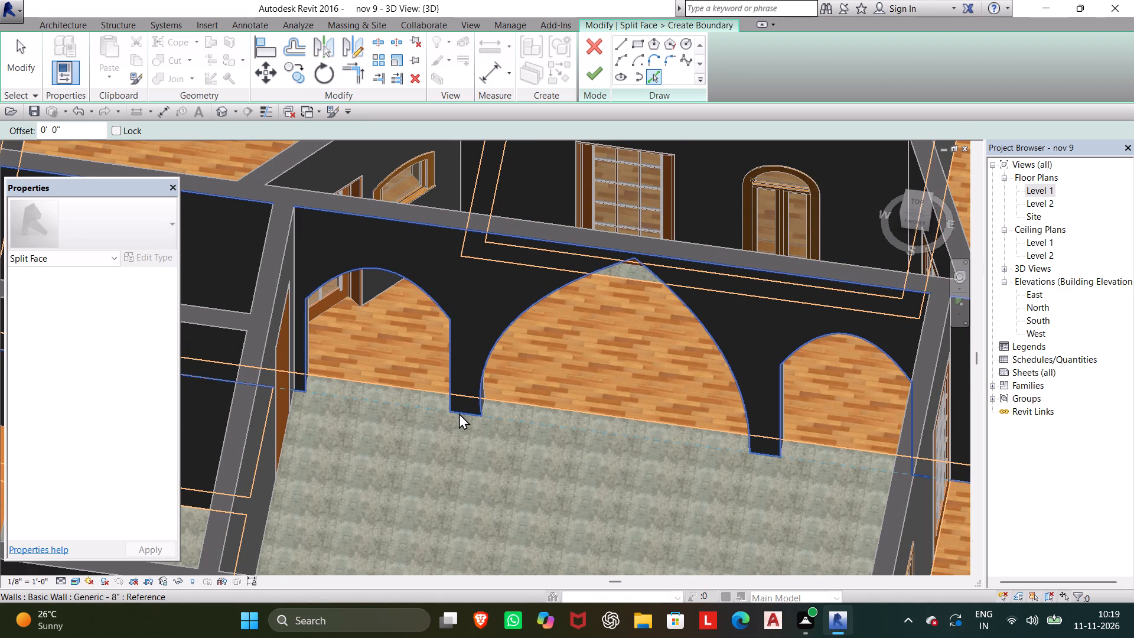
left_click(459, 413)
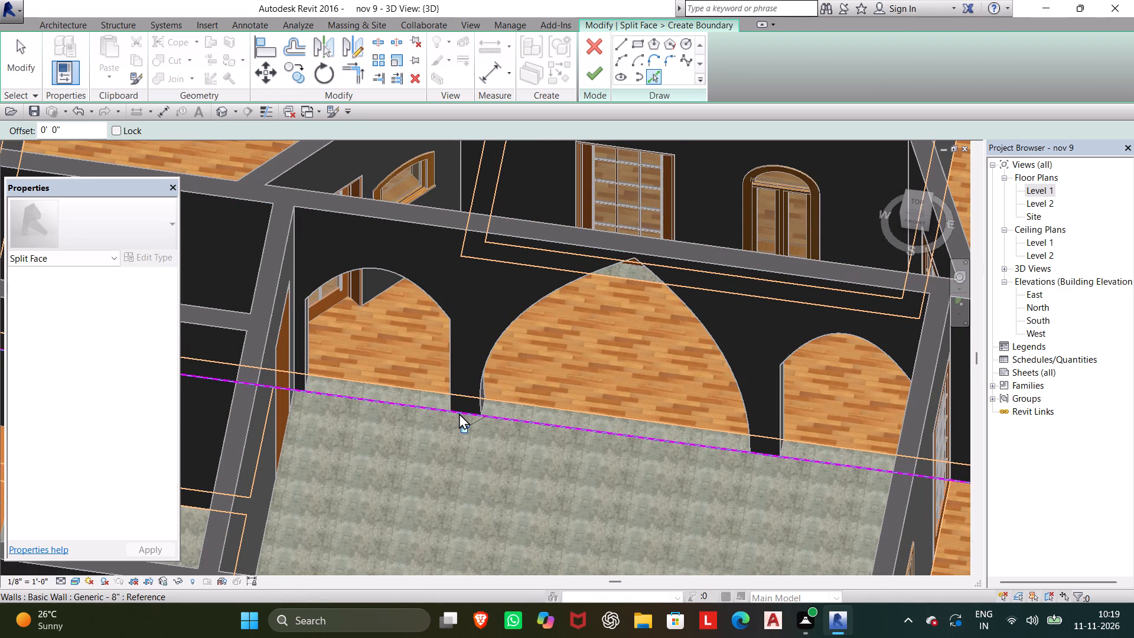
Pick the base edges of the central hall's other three walls as the remaining split boundary lines.
middle_click_drag(454, 444, 612, 547)
scroll(460, 463, "down", 1, "shift")
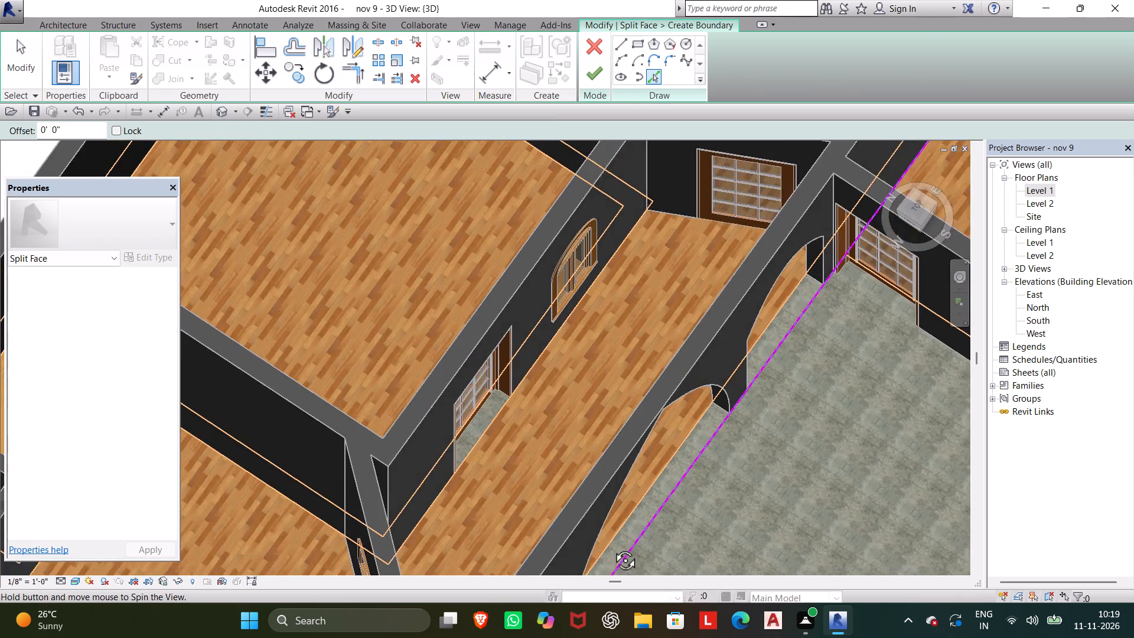
middle_click_drag(612, 547, 656, 521)
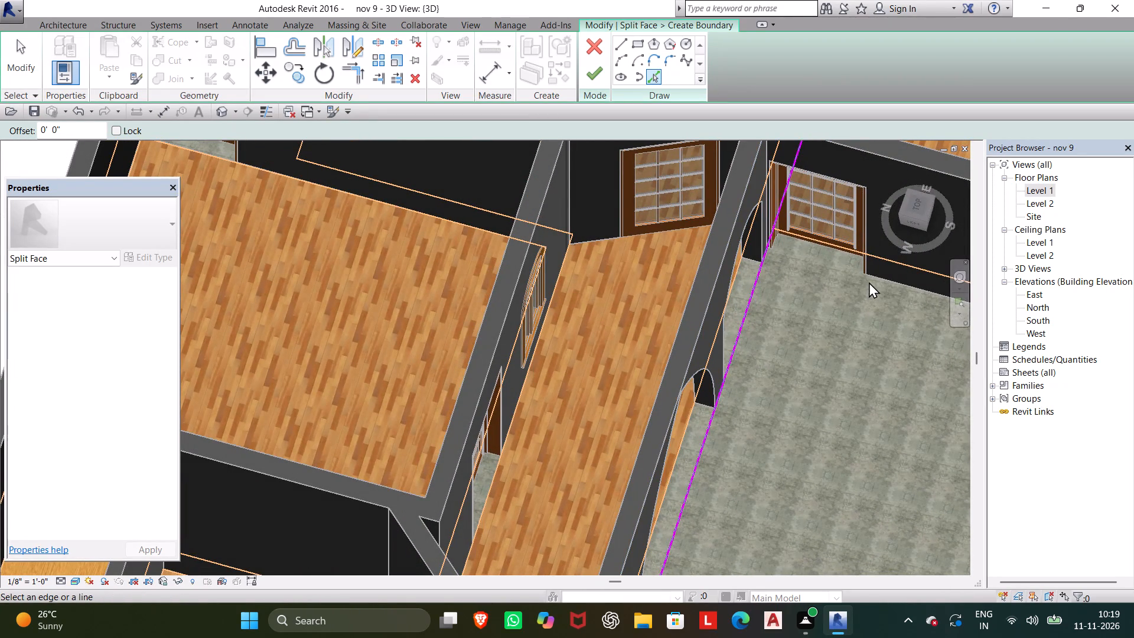
middle_click_drag(864, 288, 550, 298)
scroll(700, 324, "up", 7)
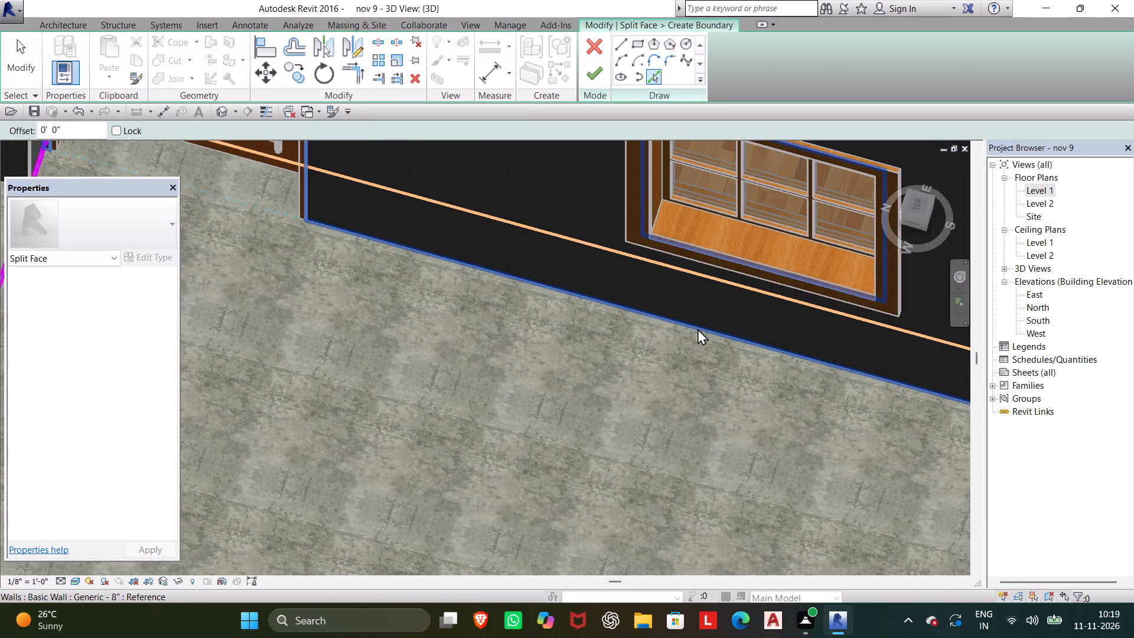
left_click(698, 330)
scroll(686, 364, "down", 5)
middle_click_drag(685, 378, 571, 424)
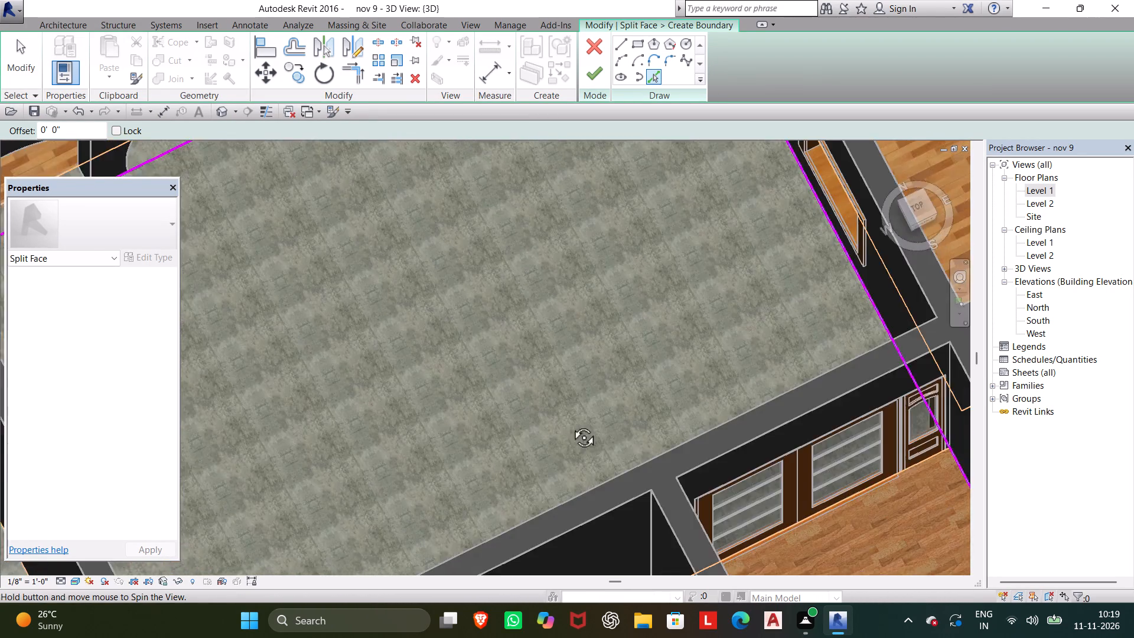
middle_click_drag(571, 424, 876, 473)
middle_click_drag(887, 464, 522, 295)
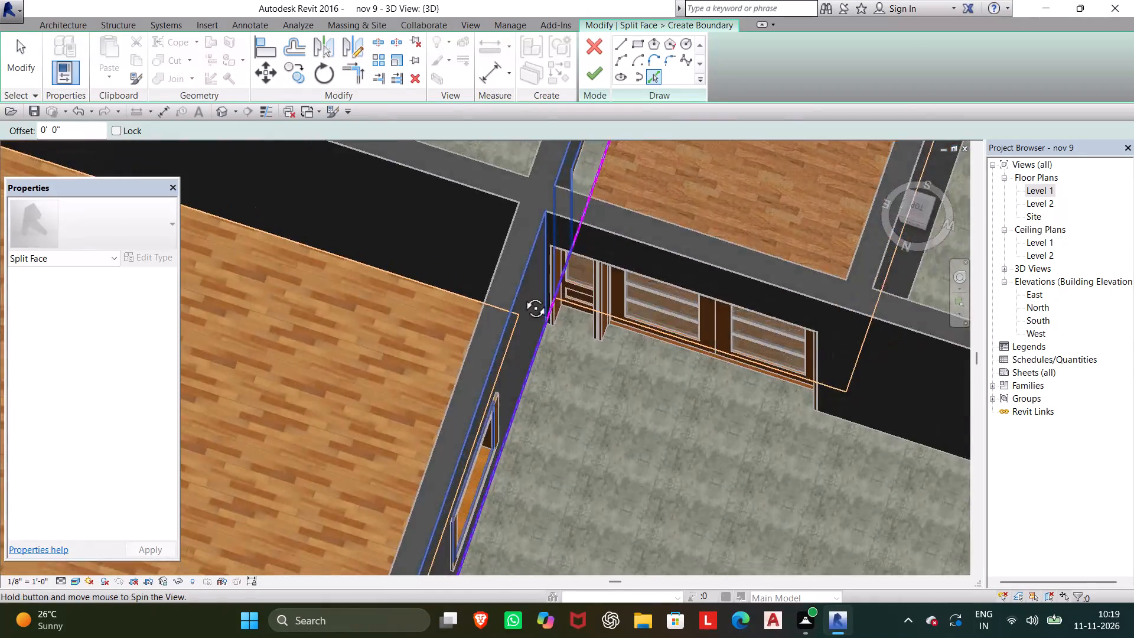
middle_click_drag(522, 295, 496, 178)
left_click(849, 432)
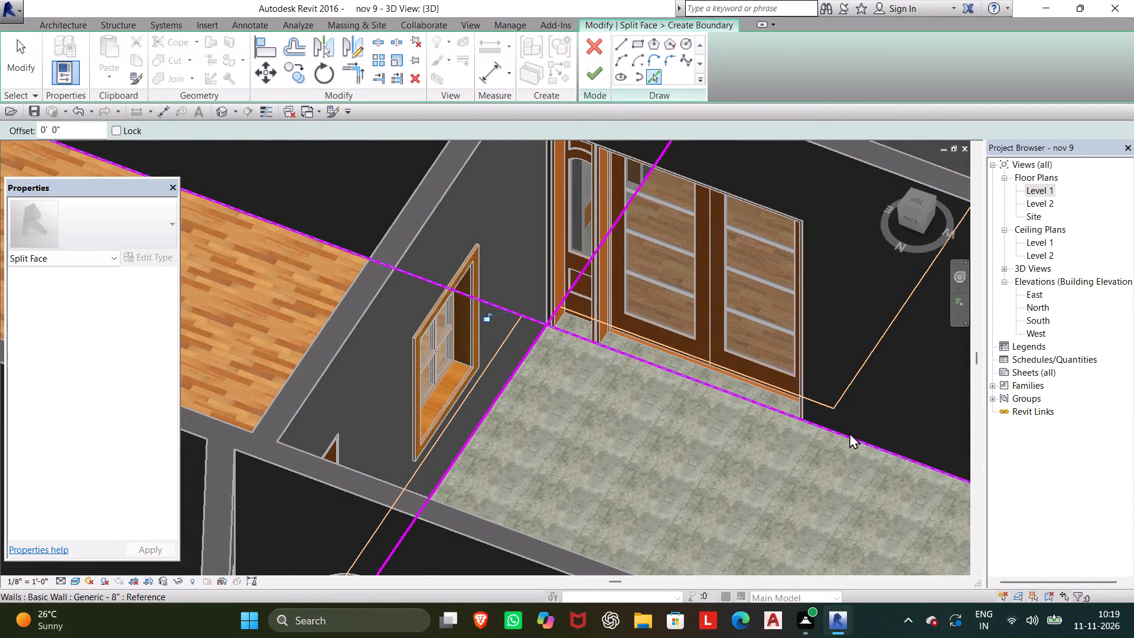
scroll(848, 432, "down", 1)
middle_click_drag(847, 432, 259, 255)
middle_click_drag(276, 299, 509, 255, "shift")
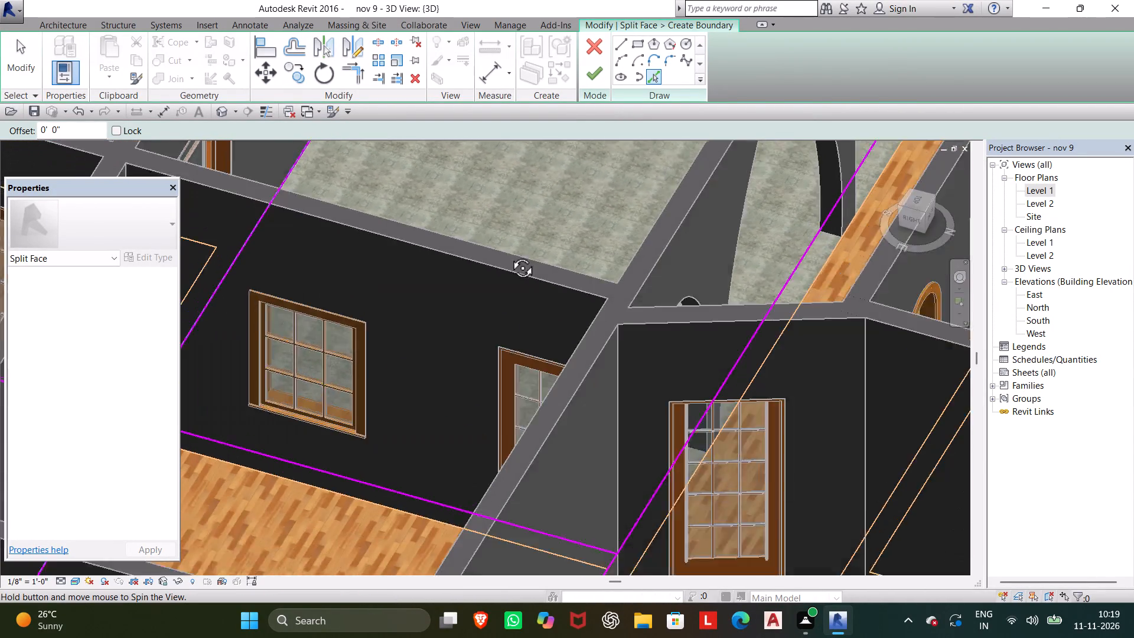
middle_click_drag(509, 255, 510, 244, "shift")
middle_click_drag(493, 171, 490, 482)
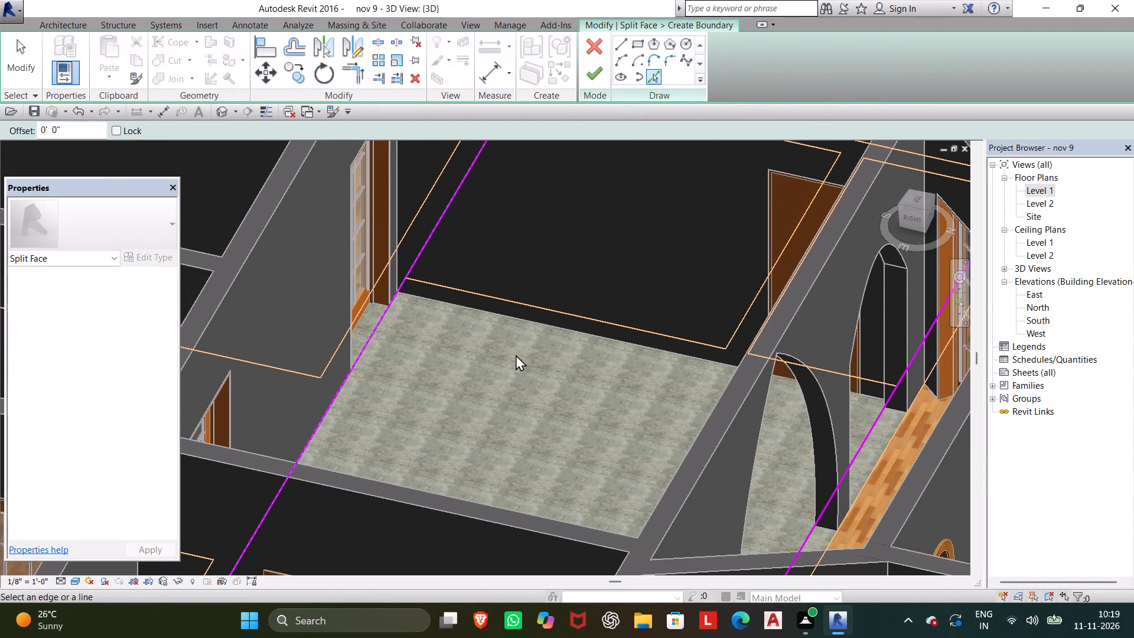
left_click(526, 325)
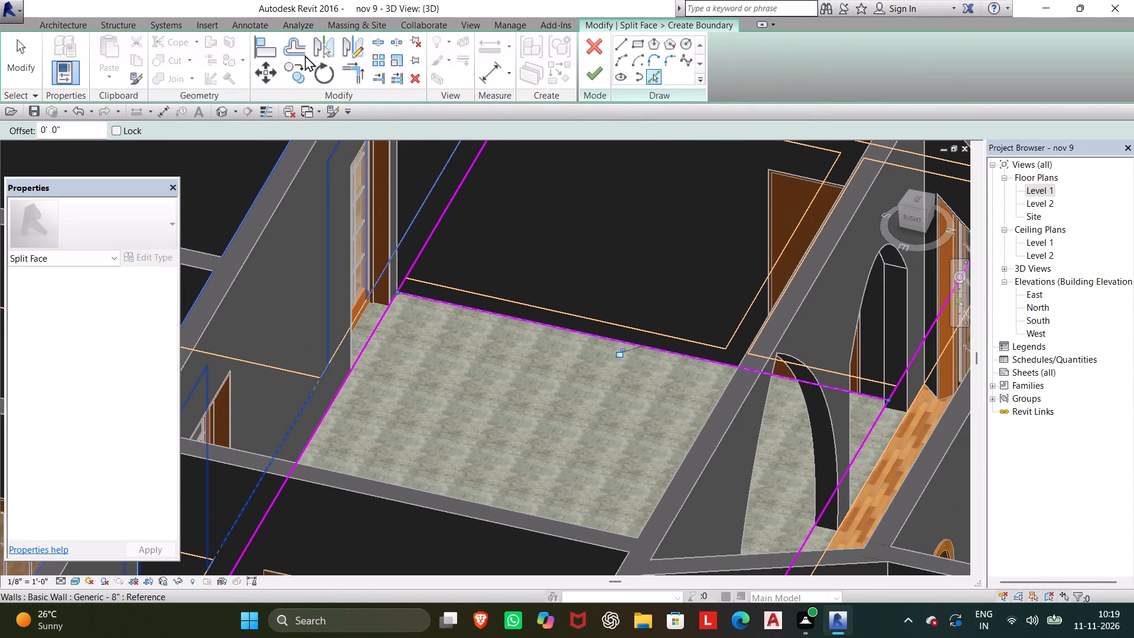
Trim the four boundary lines to corners so they form a closed outline of the central hall, and finish the floor split.
left_click(355, 69)
left_click(381, 324)
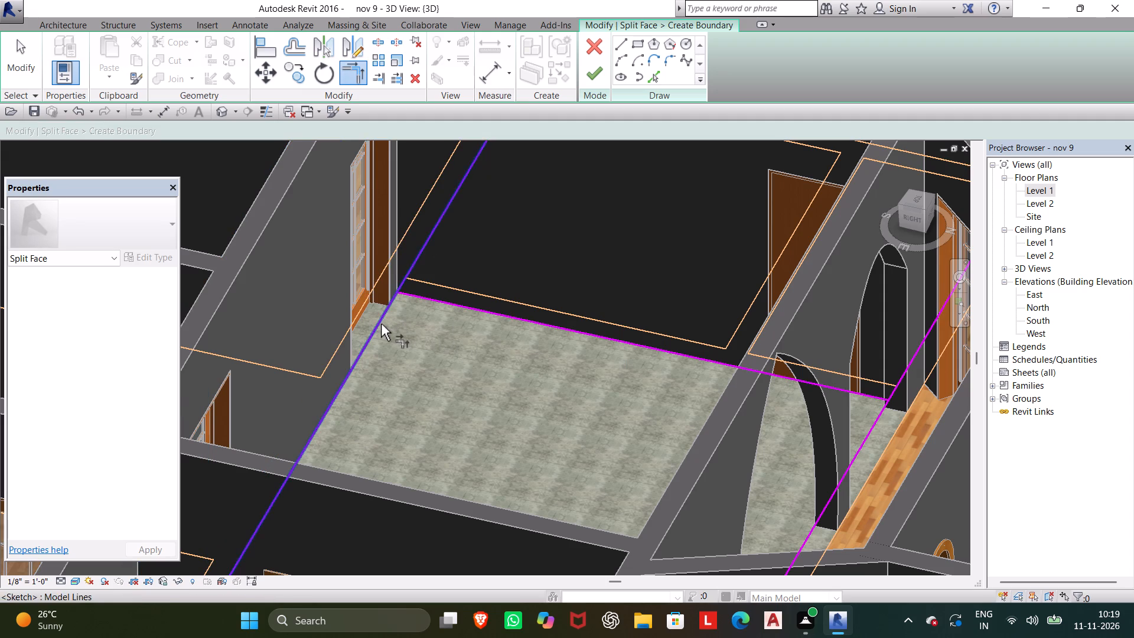
left_click(449, 302)
middle_click_drag(418, 341, 422, 346, "shift")
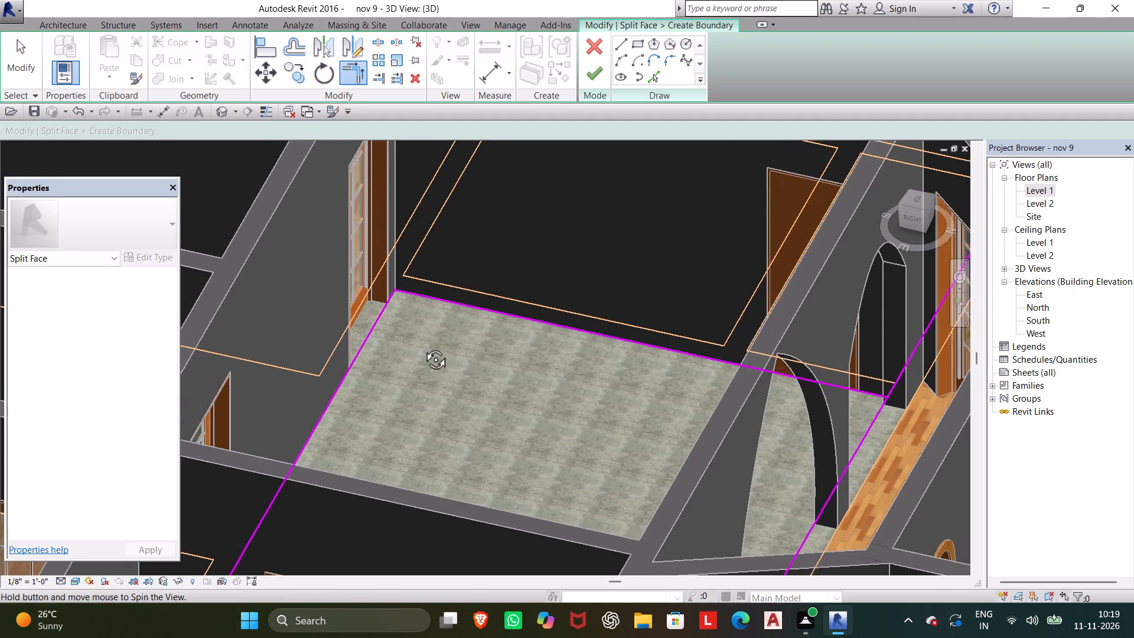
middle_click_drag(422, 346, 527, 354, "shift")
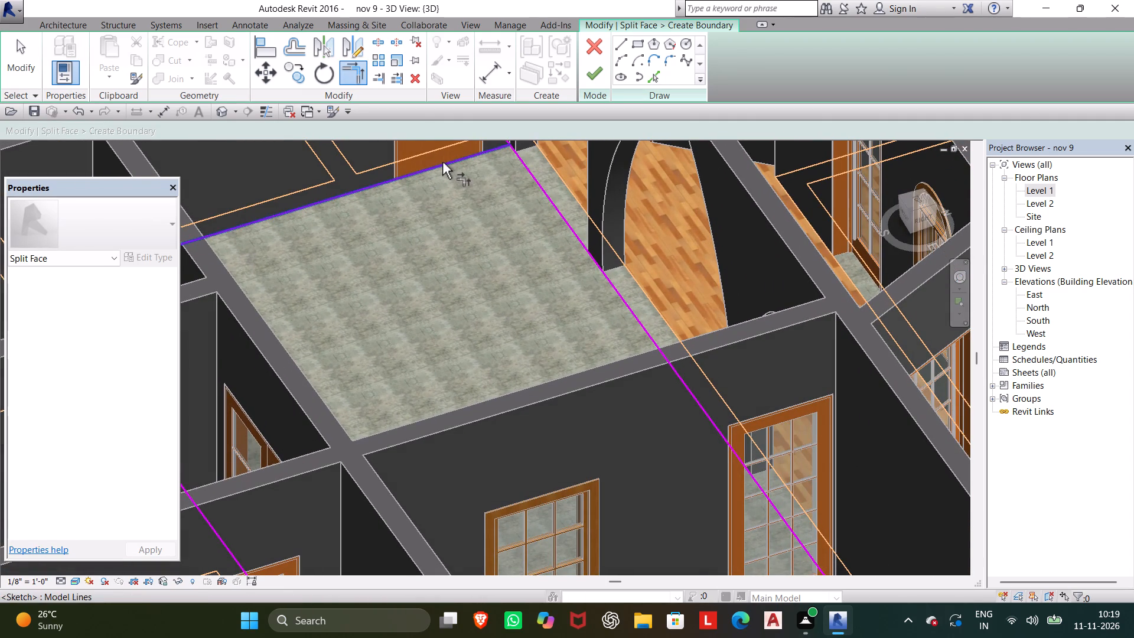
left_click(442, 162)
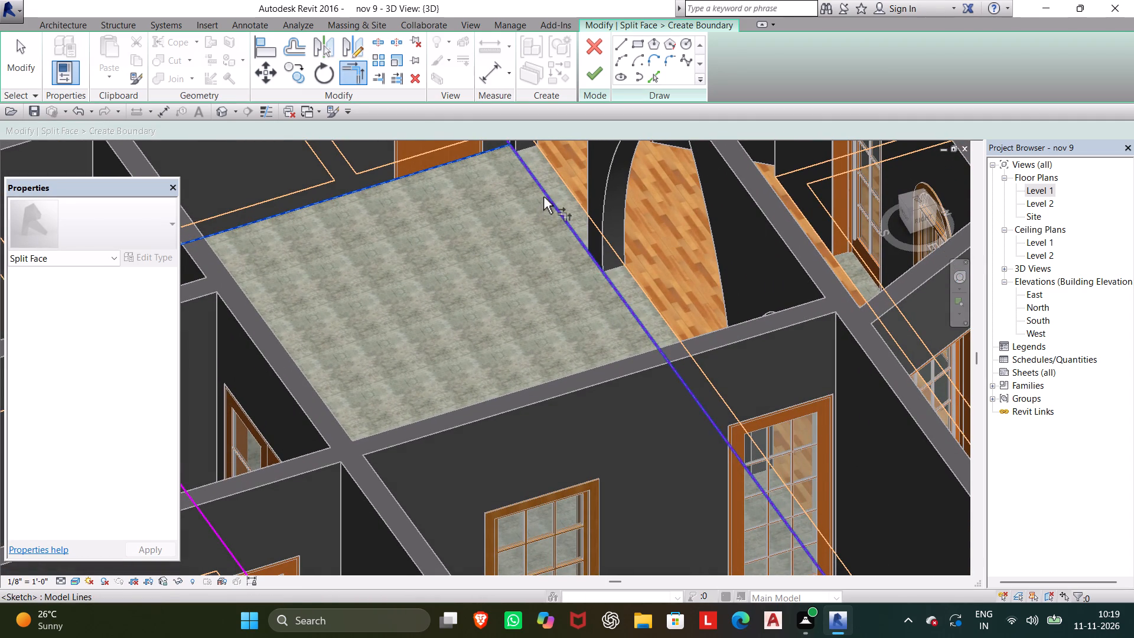
left_click(543, 197)
scroll(460, 292, "down", 1)
middle_click_drag(460, 298, 502, 455)
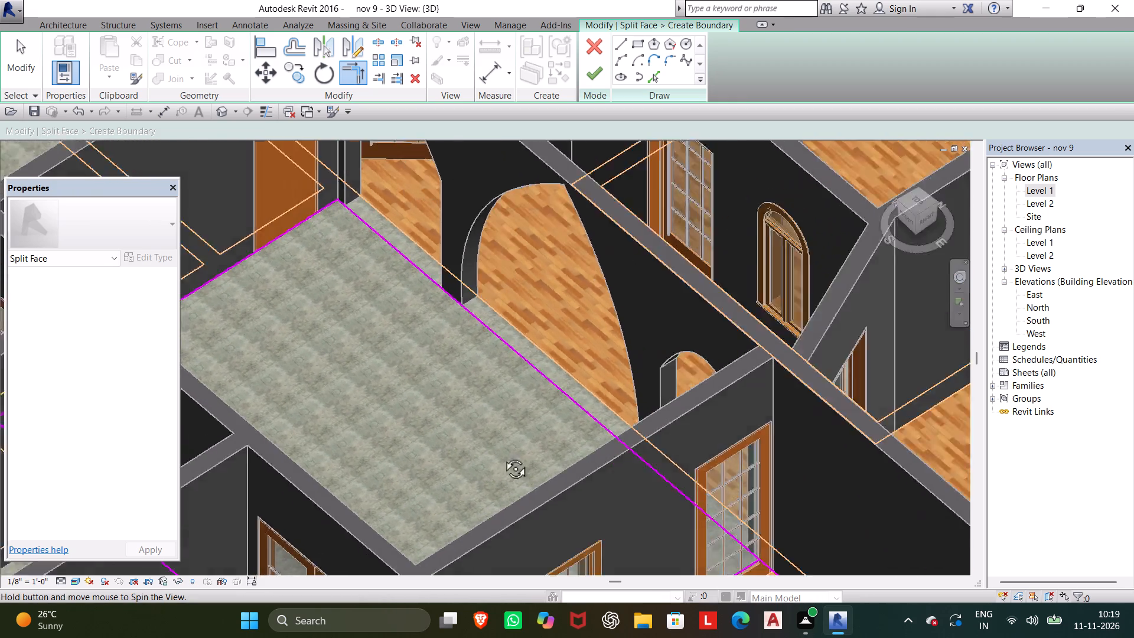
middle_click_drag(502, 455, 706, 473)
middle_click_drag(434, 397, 586, 389)
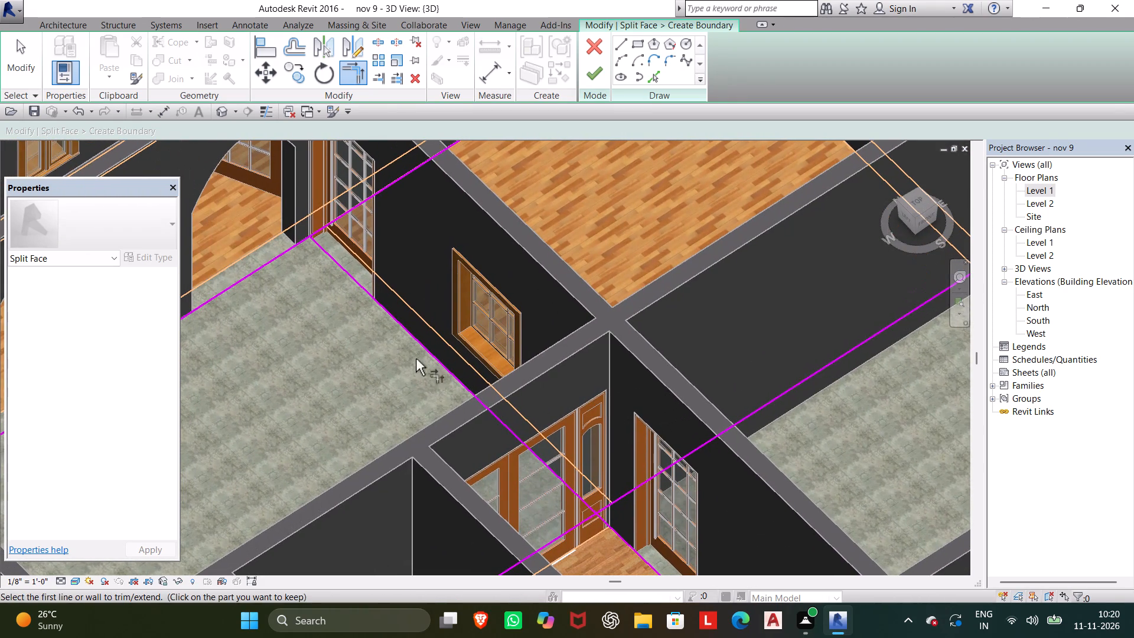
left_click(275, 258)
left_click(353, 274)
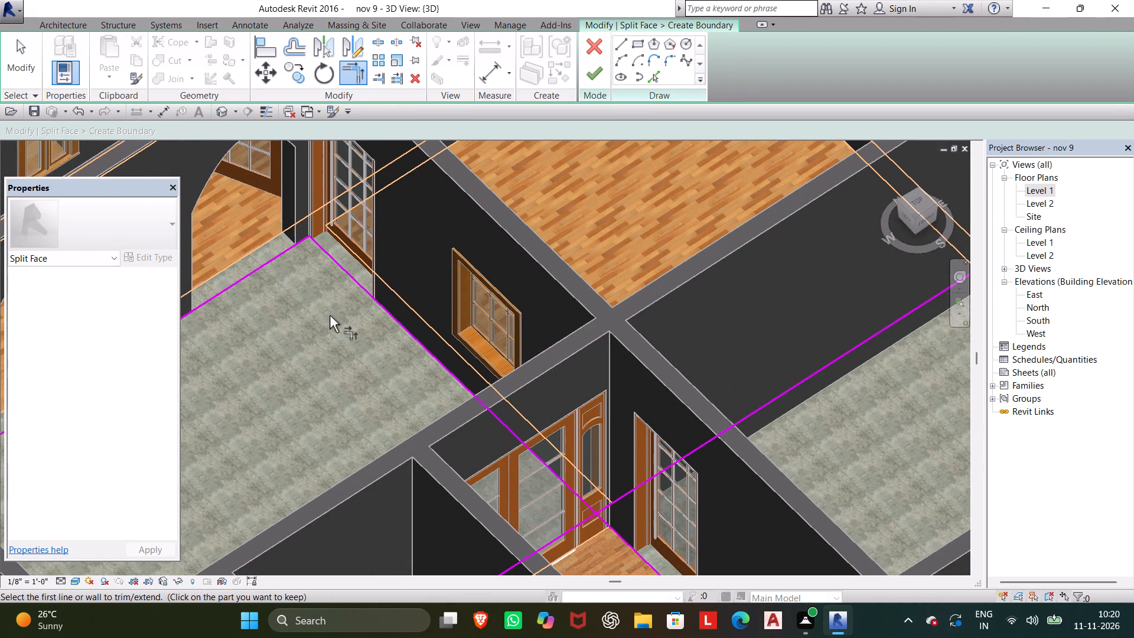
middle_click_drag(328, 320, 509, 349)
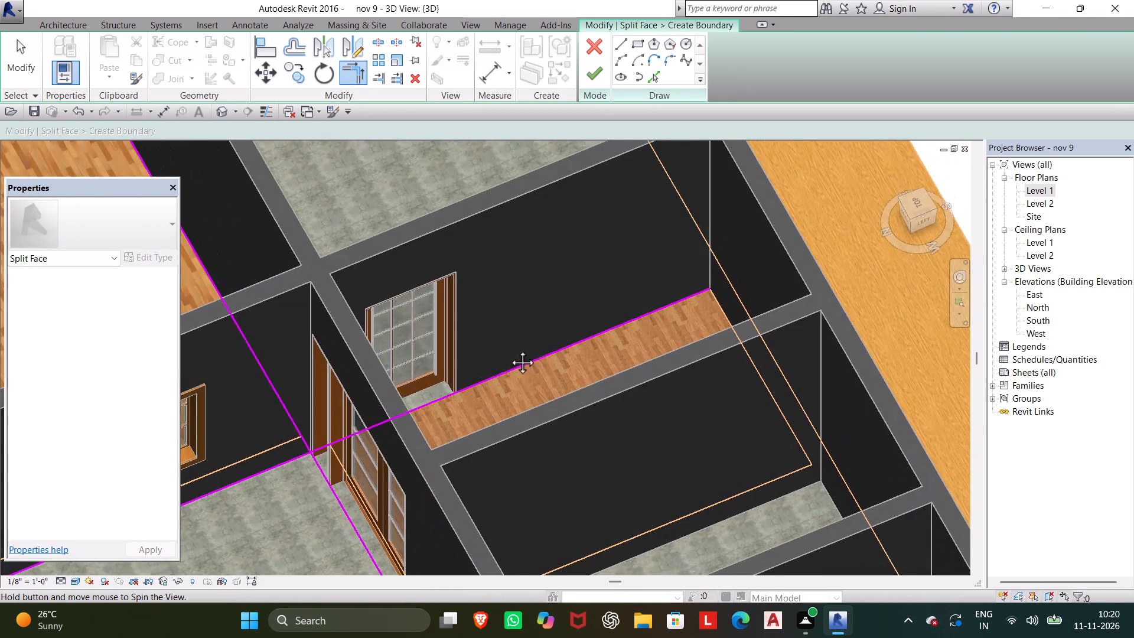
middle_click_drag(509, 349, 511, 349)
left_click(291, 455)
left_click(314, 461)
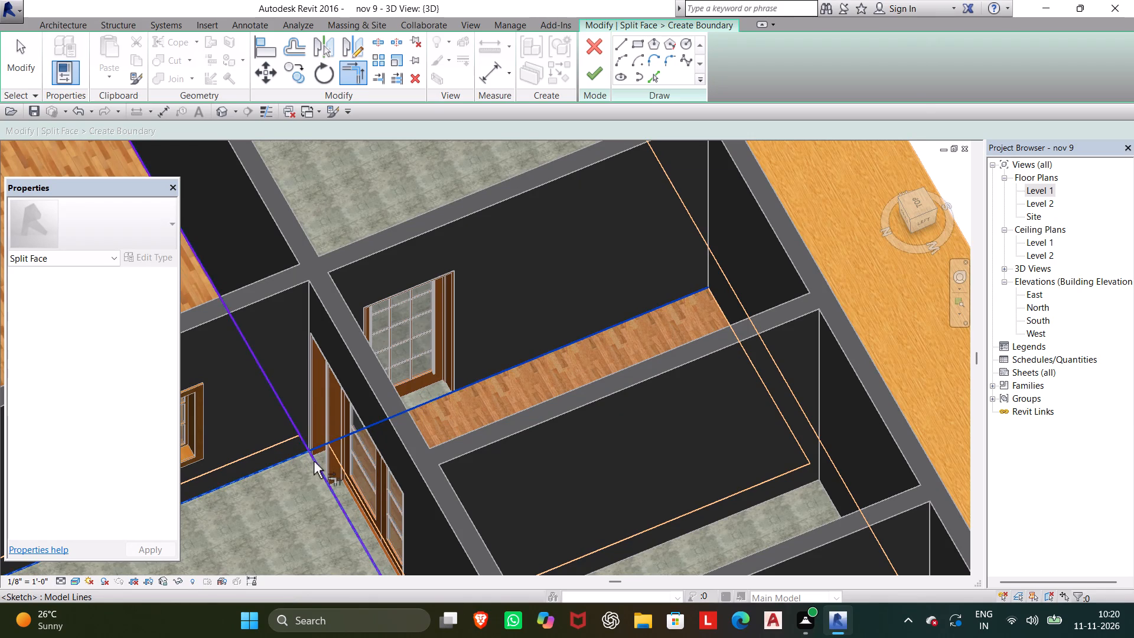
scroll(295, 484, "down", 3)
left_click(594, 83)
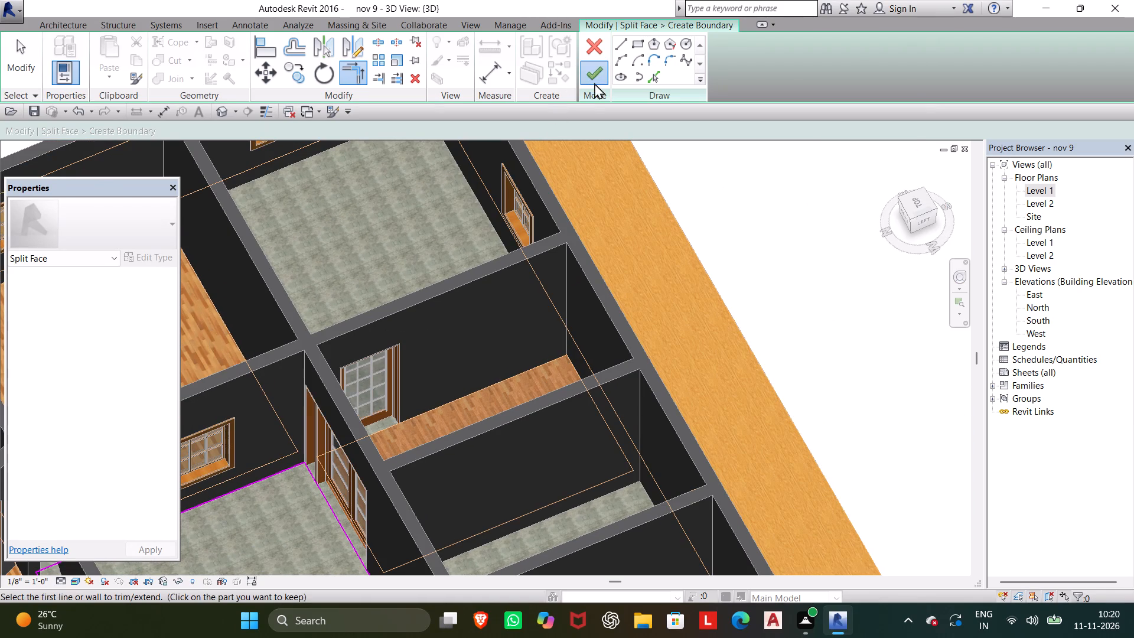
scroll(619, 393, "down", 4)
scroll(559, 413, "down", 2)
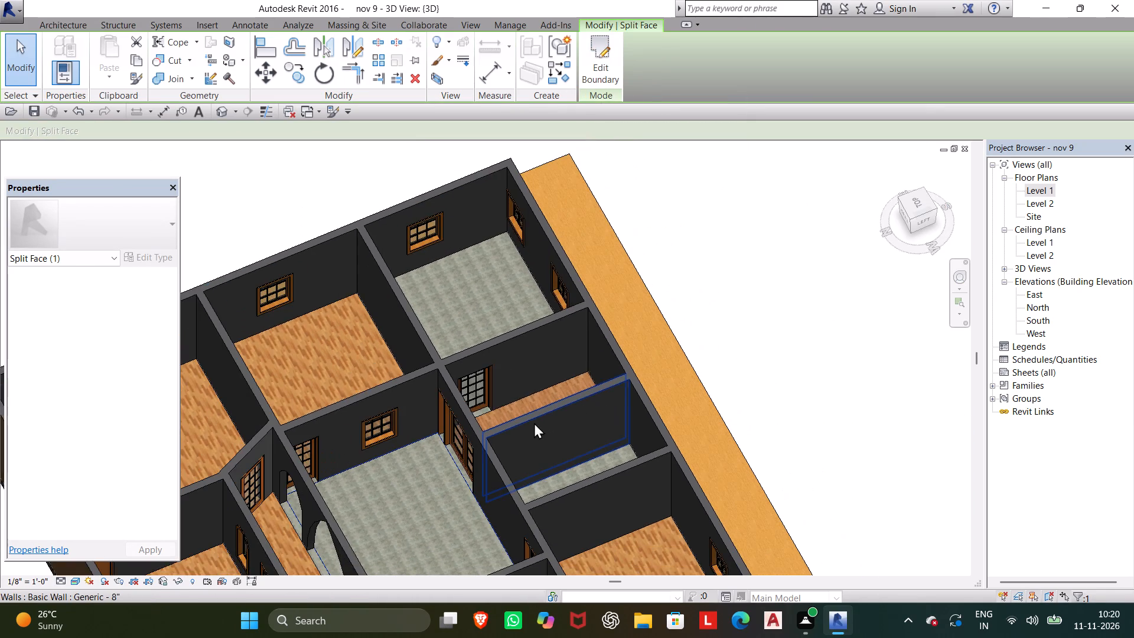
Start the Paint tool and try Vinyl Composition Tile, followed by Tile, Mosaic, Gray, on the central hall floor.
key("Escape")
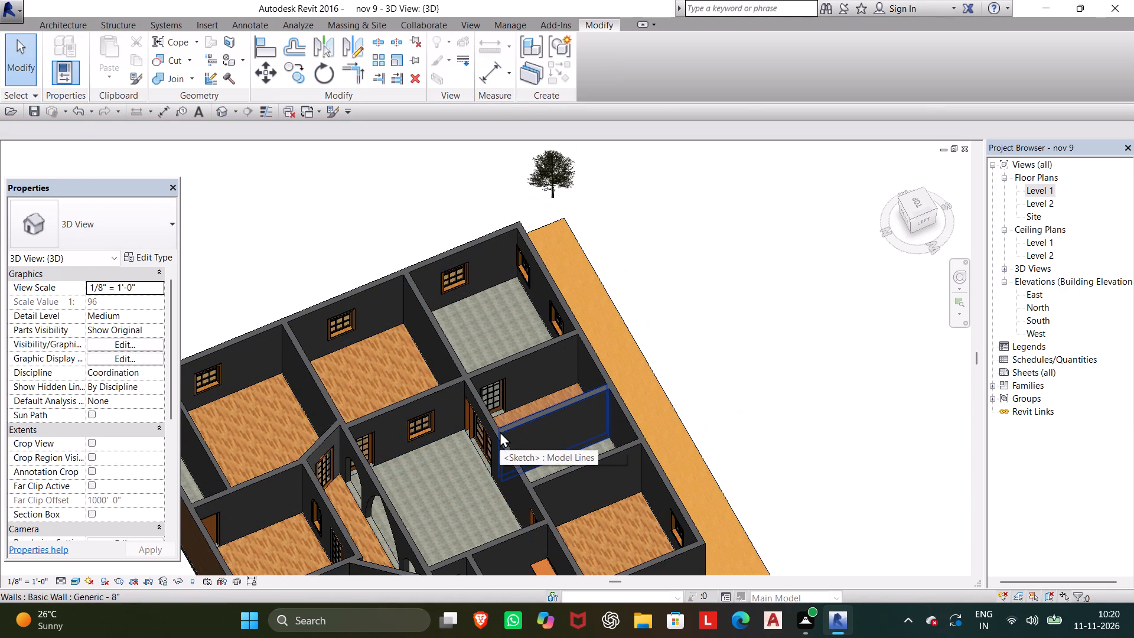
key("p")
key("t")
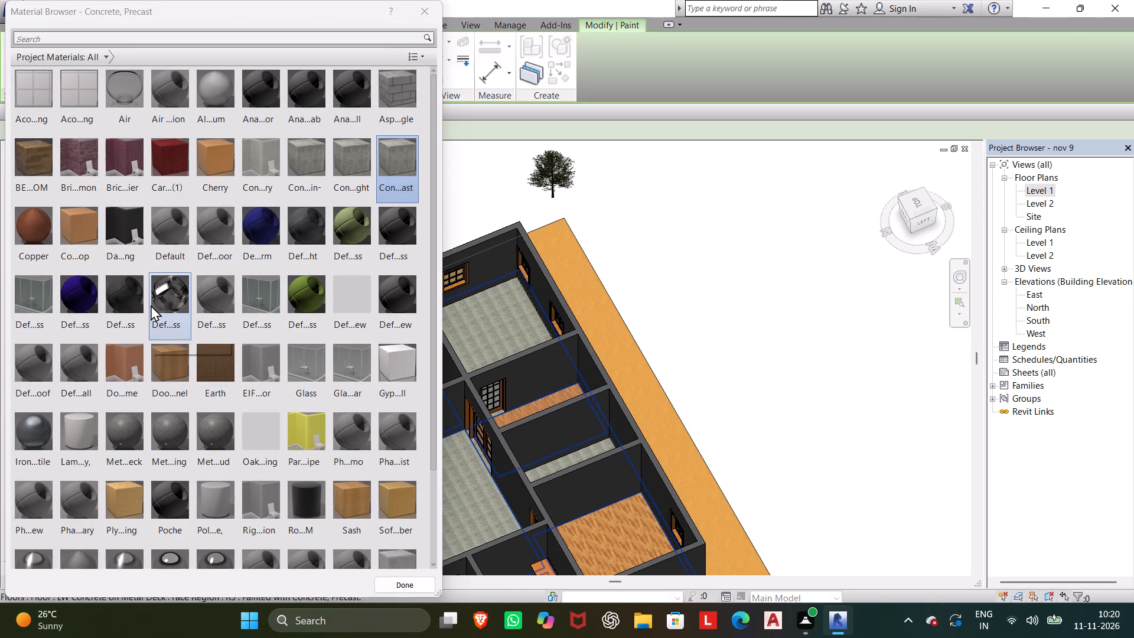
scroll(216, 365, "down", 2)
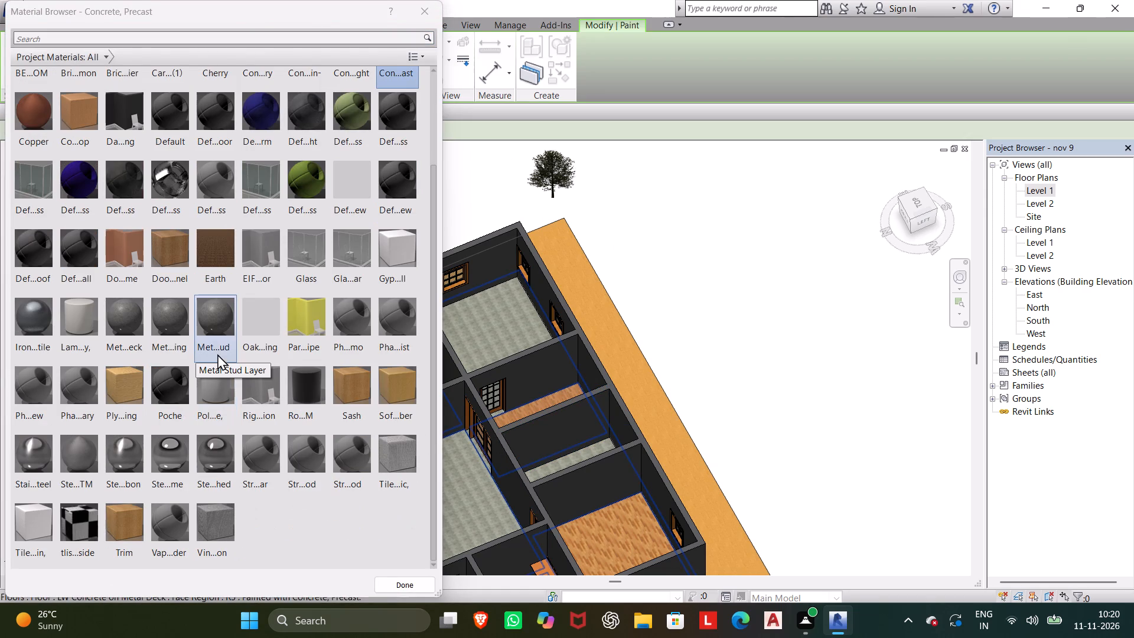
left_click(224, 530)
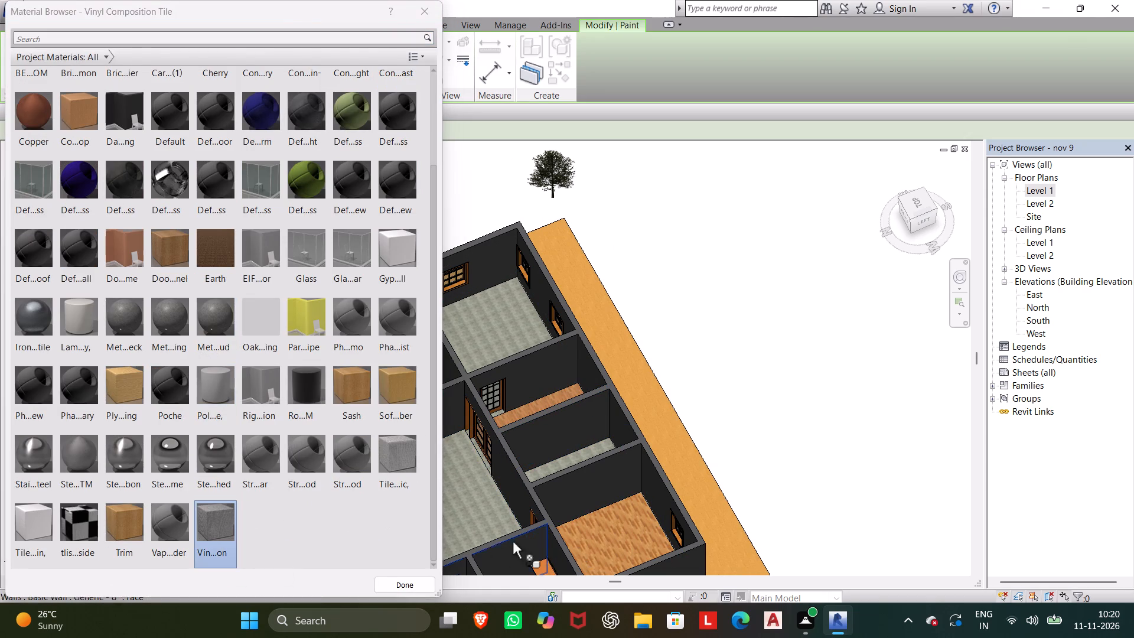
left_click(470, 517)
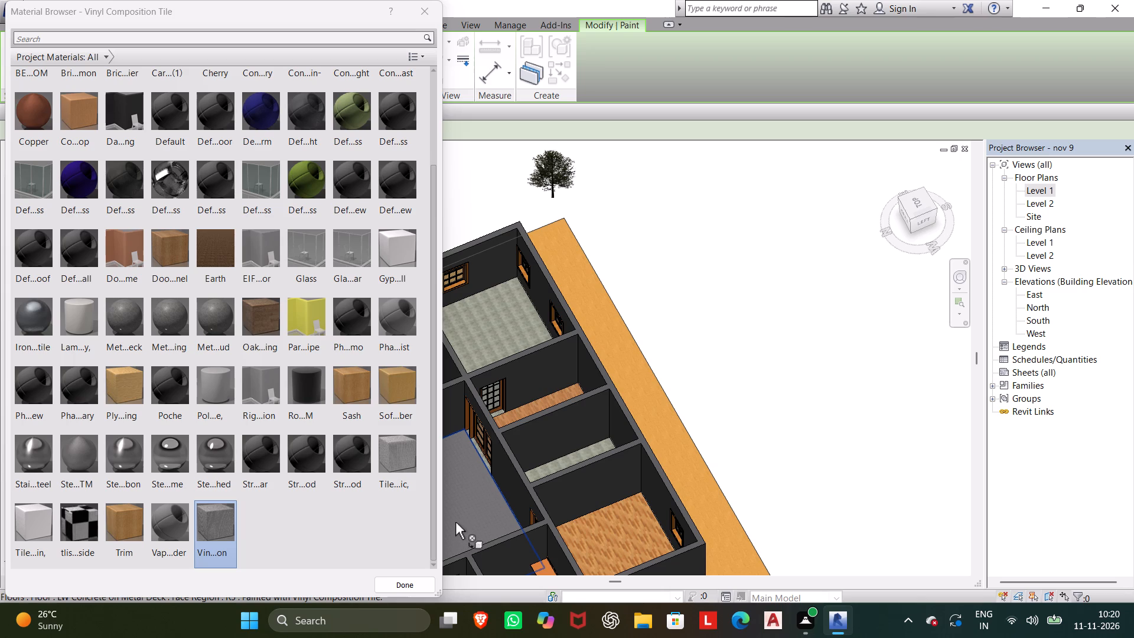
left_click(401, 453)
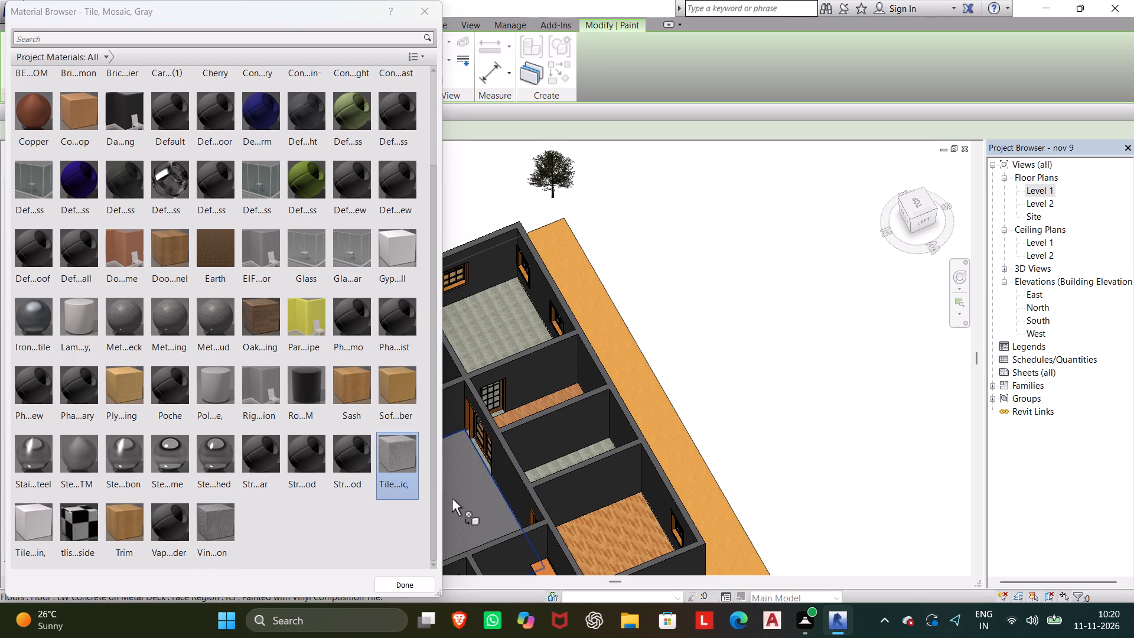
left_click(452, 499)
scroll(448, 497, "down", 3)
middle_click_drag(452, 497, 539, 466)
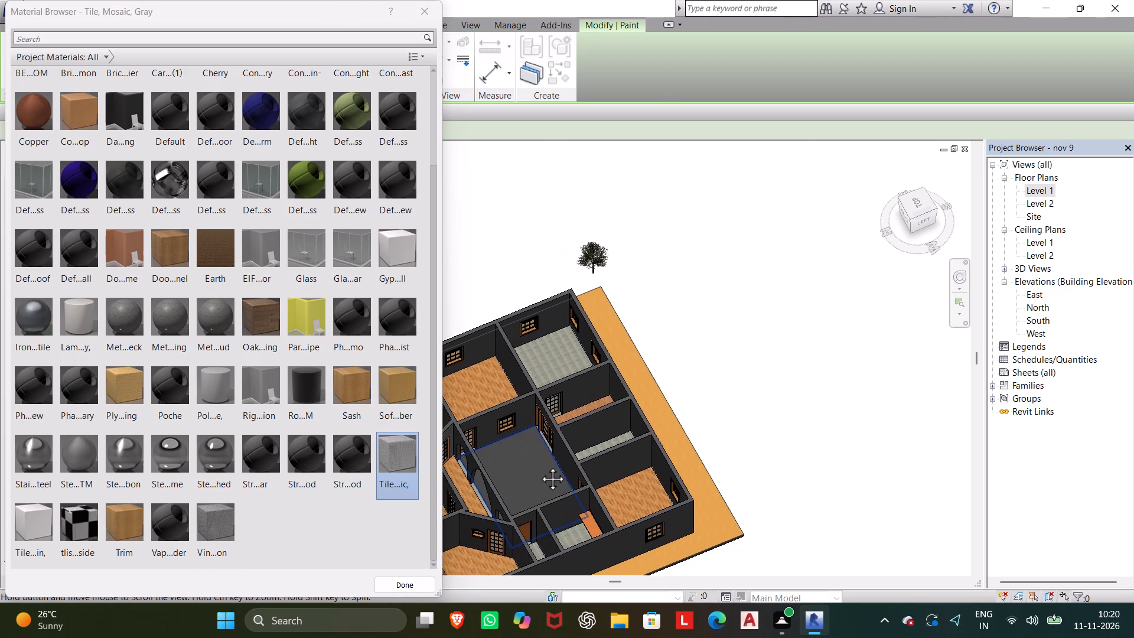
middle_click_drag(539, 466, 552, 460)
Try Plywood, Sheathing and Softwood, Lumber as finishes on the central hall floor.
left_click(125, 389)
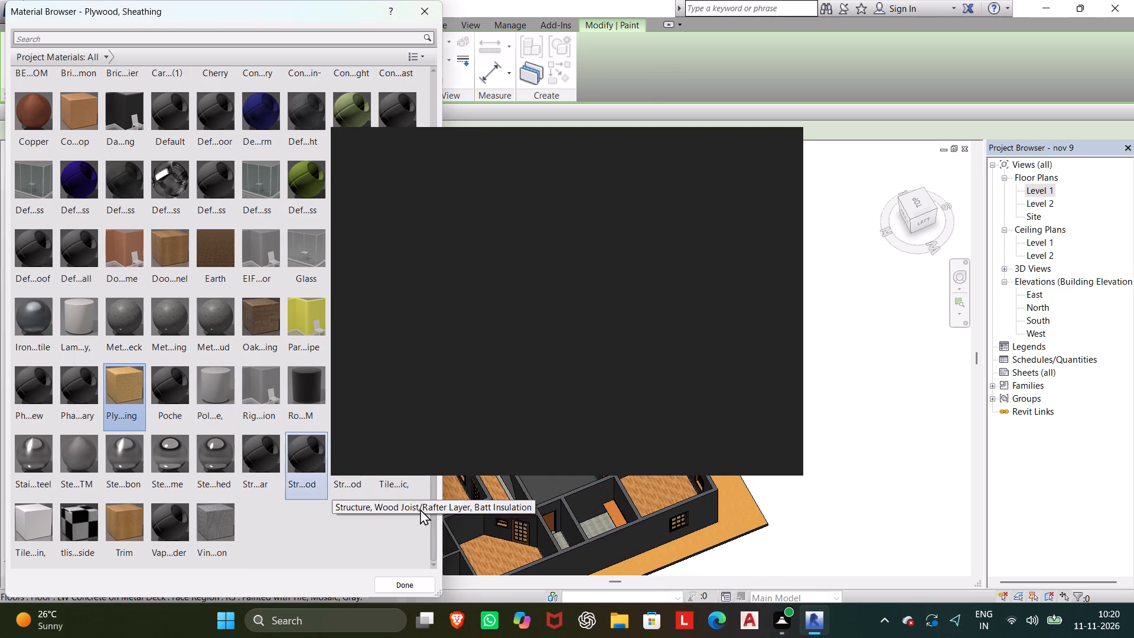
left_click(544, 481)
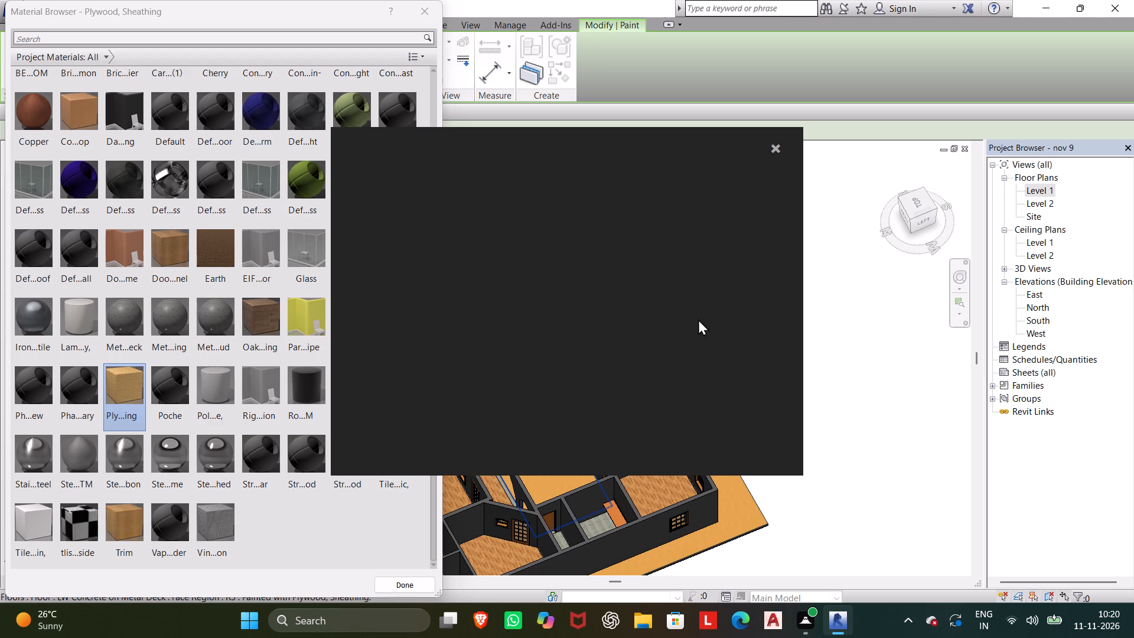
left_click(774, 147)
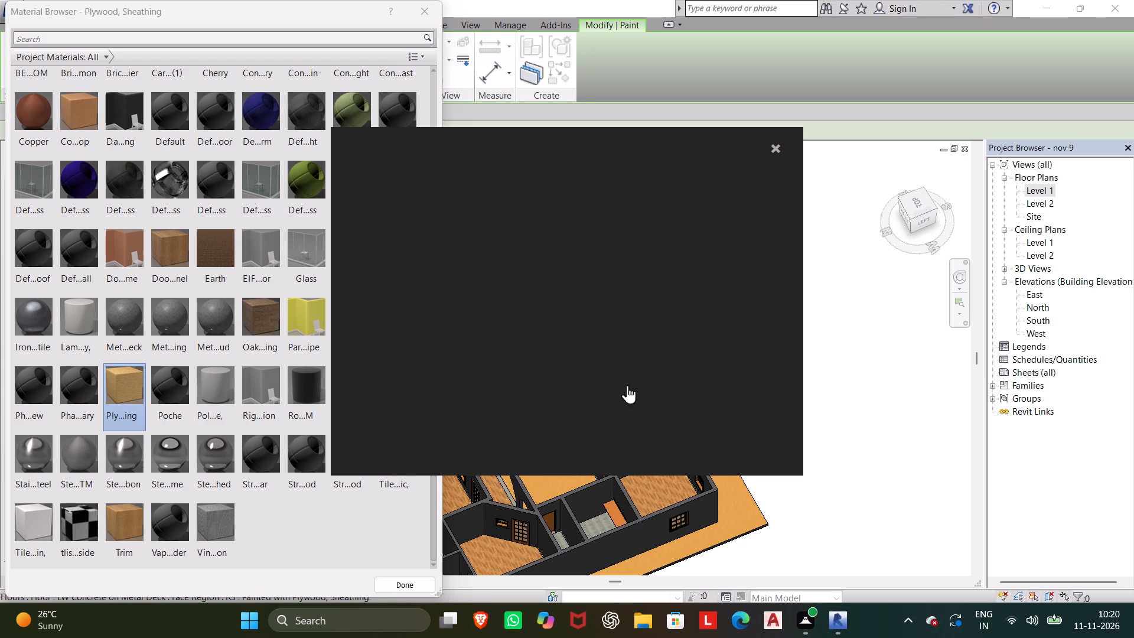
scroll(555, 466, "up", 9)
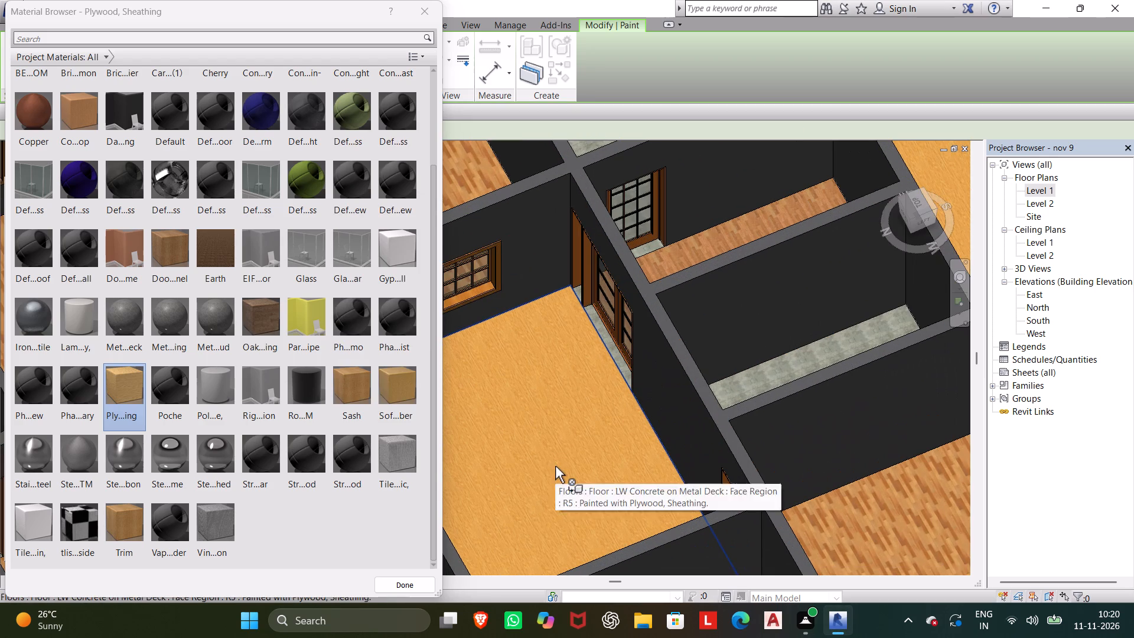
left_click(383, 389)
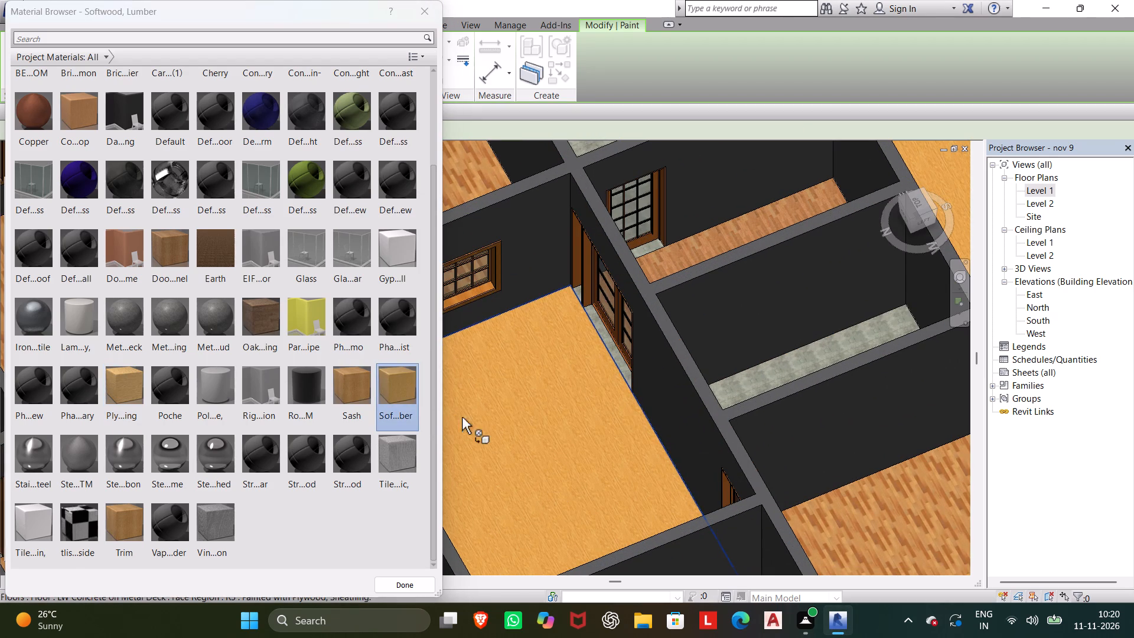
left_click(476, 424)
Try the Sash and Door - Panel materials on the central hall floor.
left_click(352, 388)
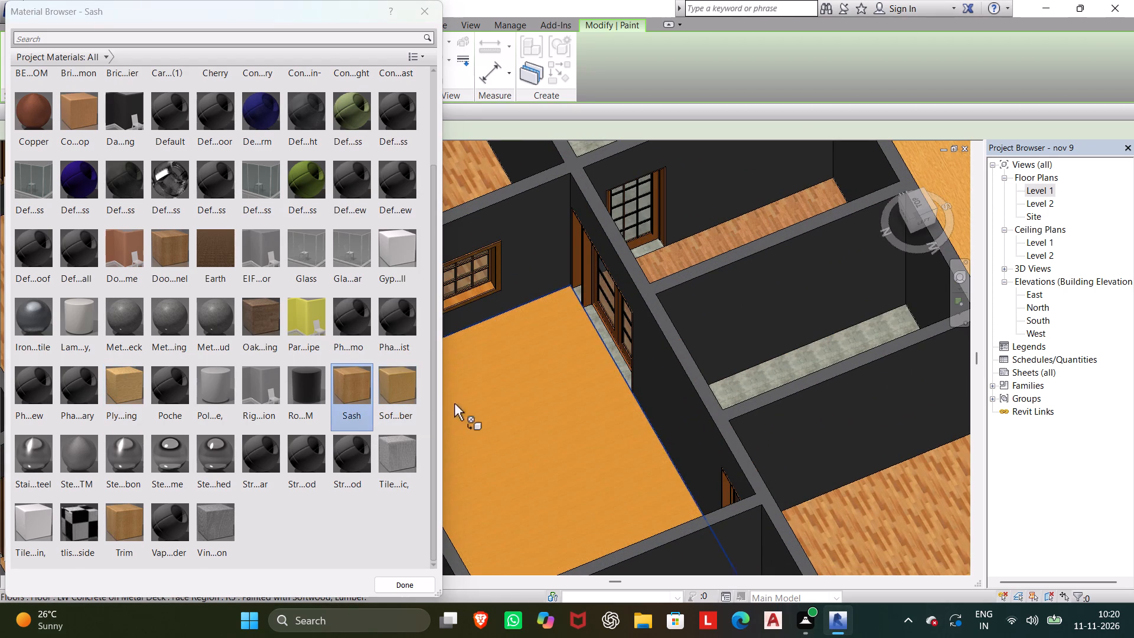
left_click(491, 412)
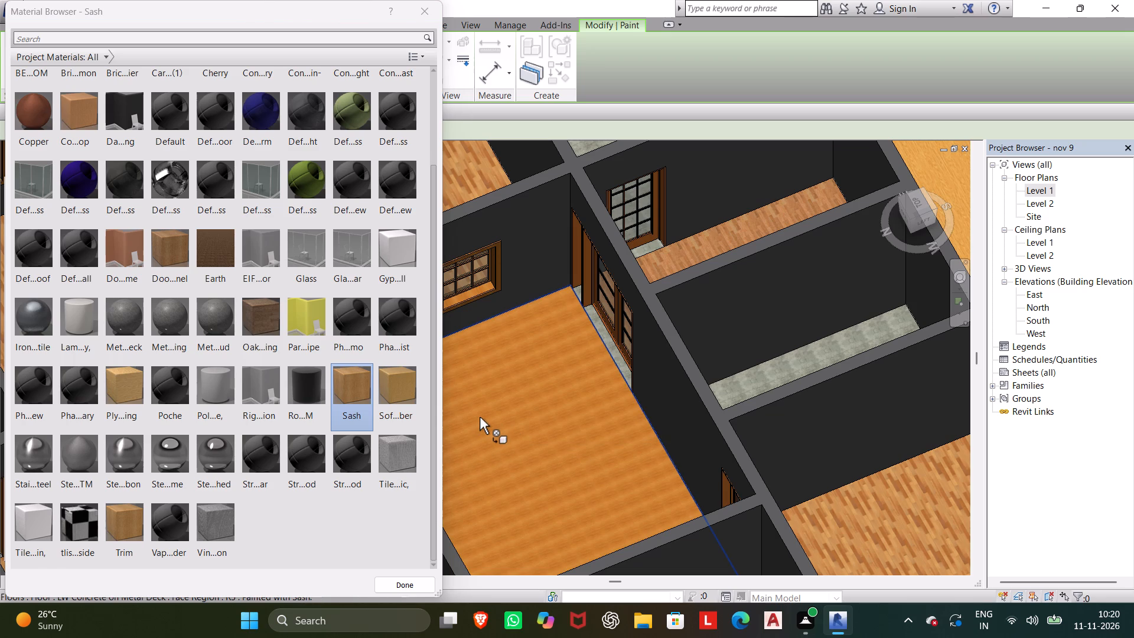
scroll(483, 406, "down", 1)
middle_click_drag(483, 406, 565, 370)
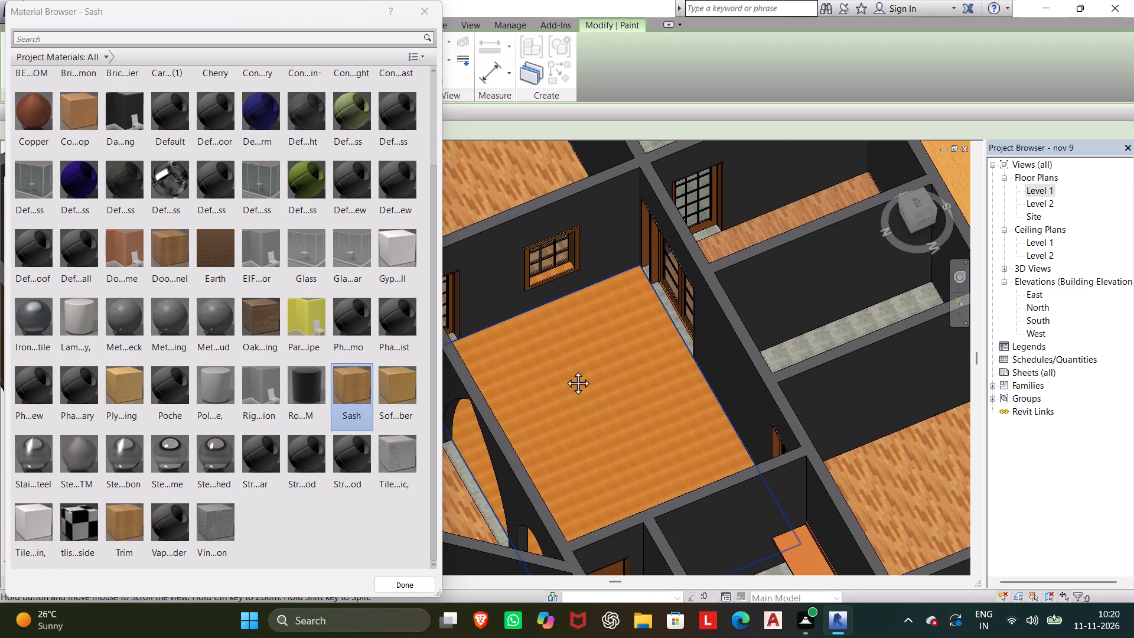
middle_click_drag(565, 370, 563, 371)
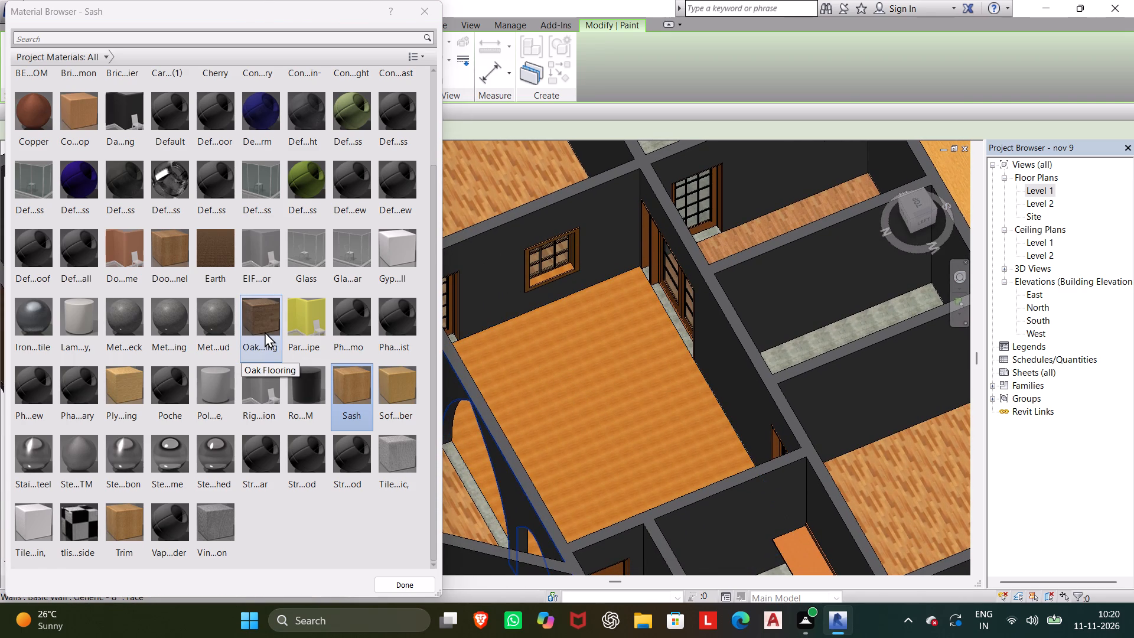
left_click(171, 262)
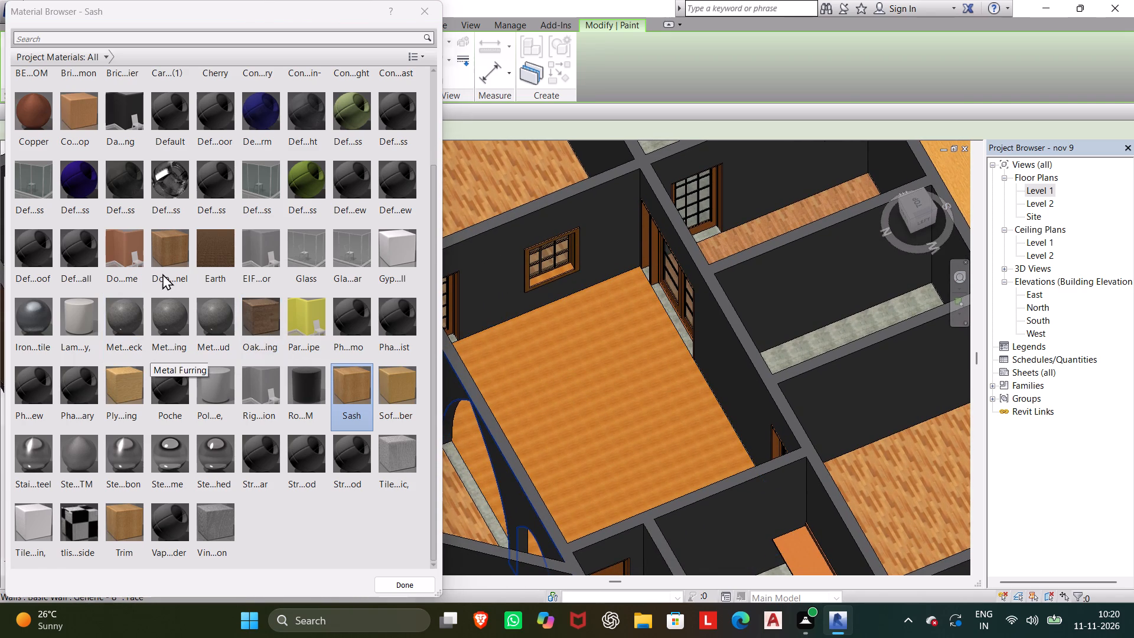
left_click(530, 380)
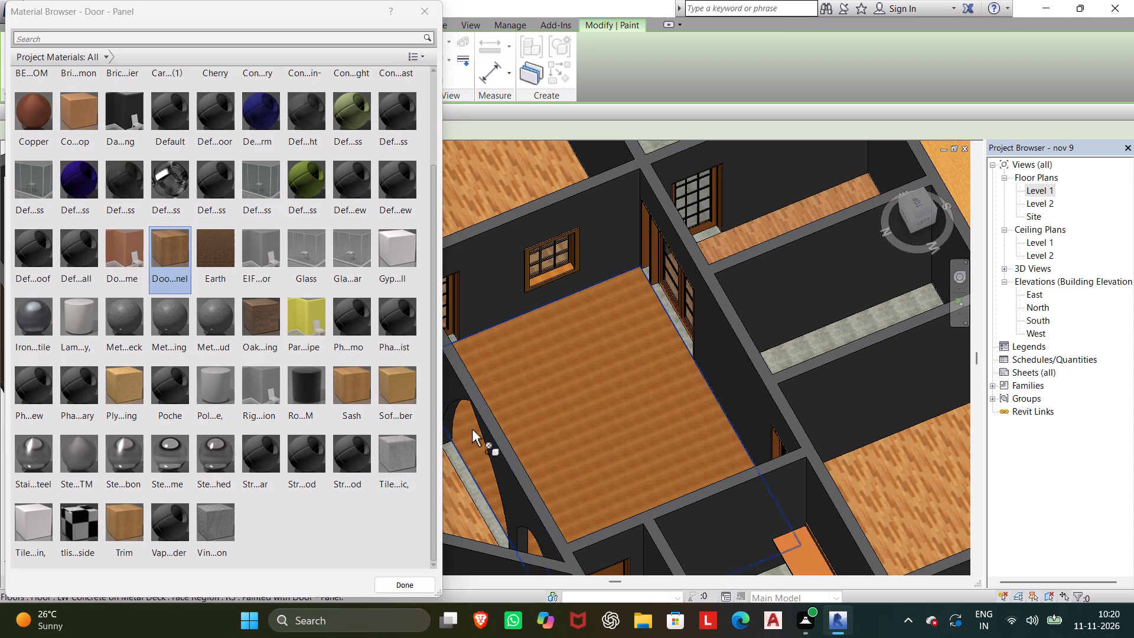
Paint the central hall floor with Softwood, Lumber.
left_click(394, 388)
left_click(579, 412)
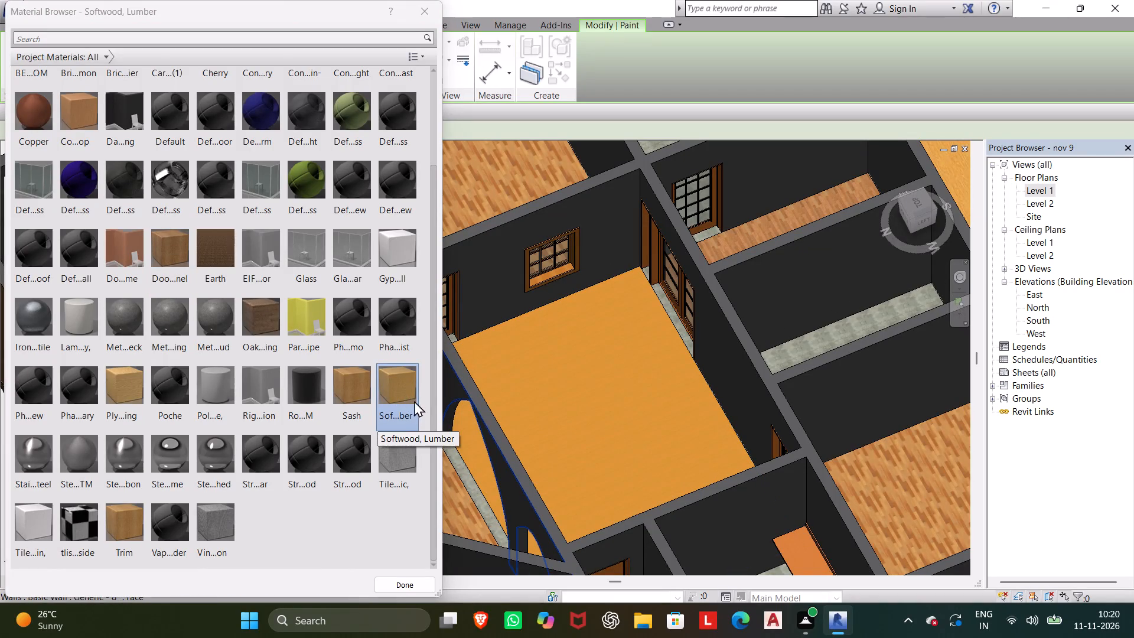
Paint the remaining grey floor region outside the hall, including the door thresholds, with Sash.
left_click(365, 385)
left_click(663, 319)
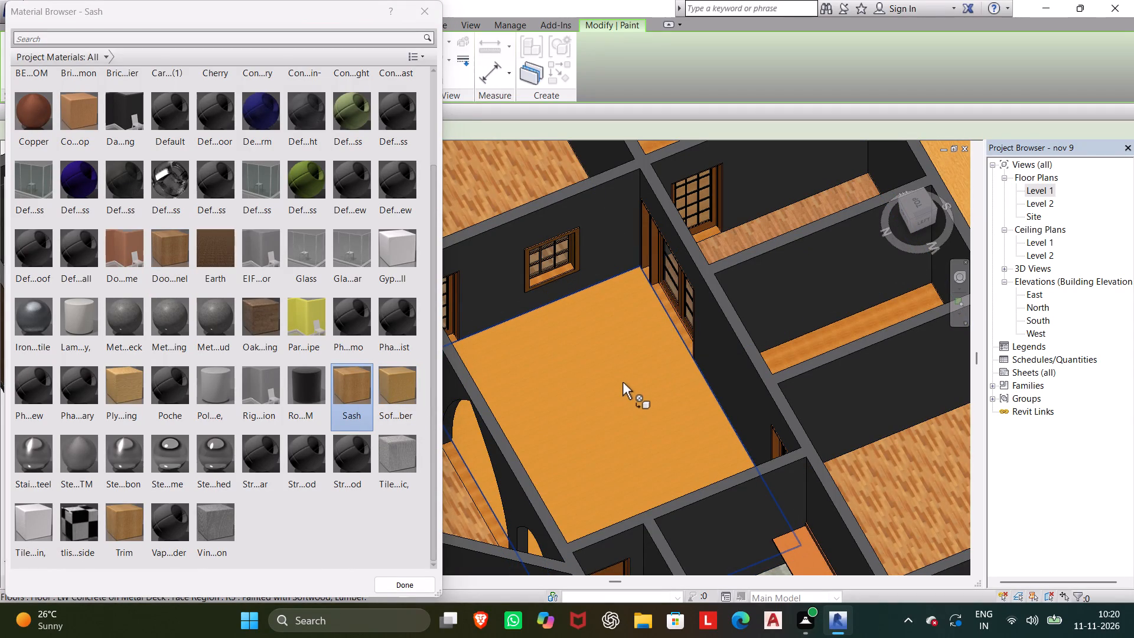
Paint the hall-side faces of the double-door wall, the window wall and the arched wall with Sash.
left_click(741, 356)
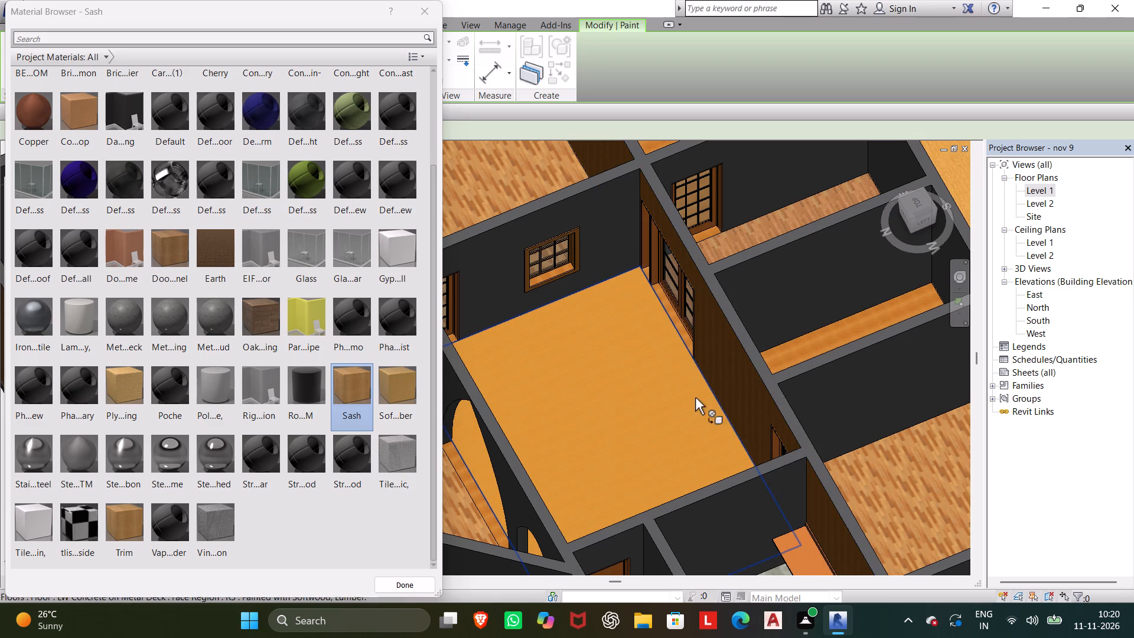
left_click(586, 211)
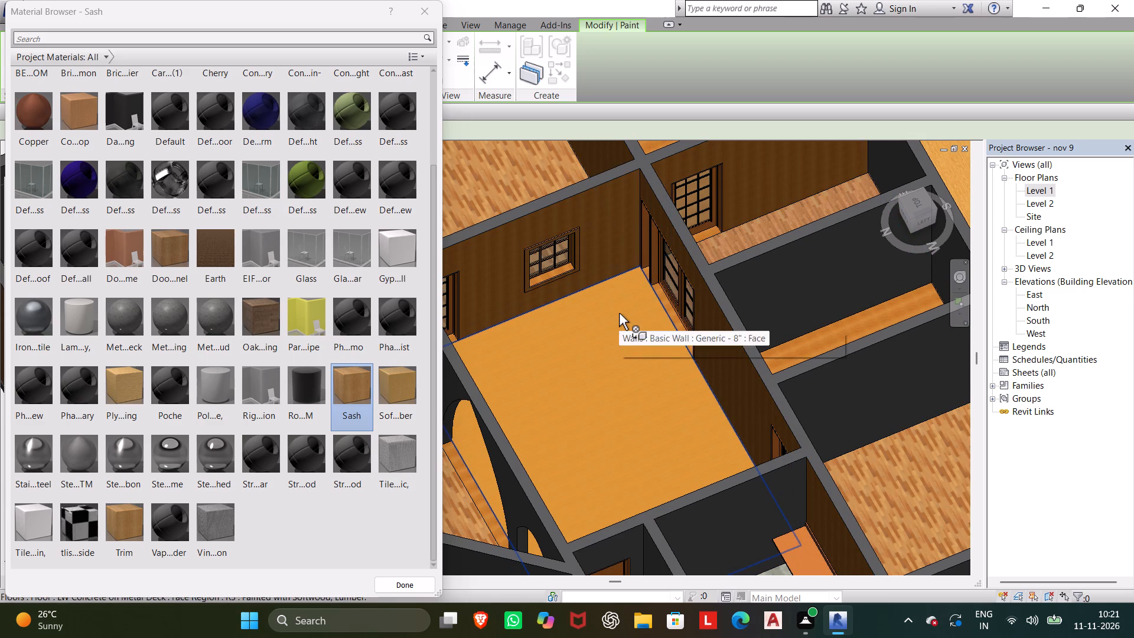
scroll(619, 313, "down", 5)
middle_click_drag(627, 324, 575, 357)
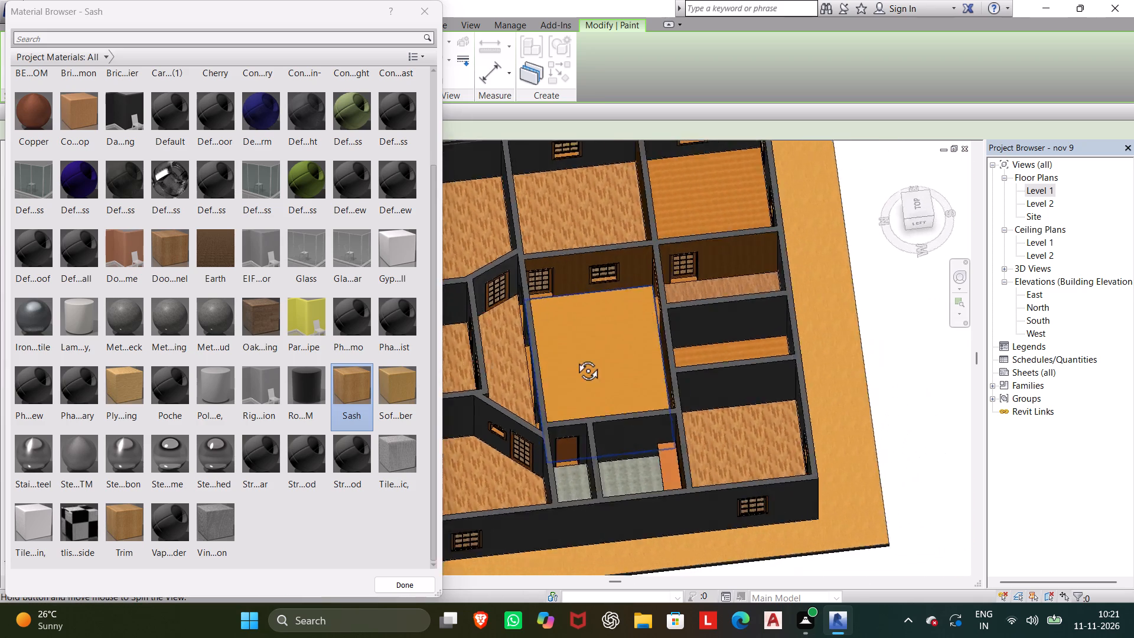
middle_click_drag(575, 357, 350, 242)
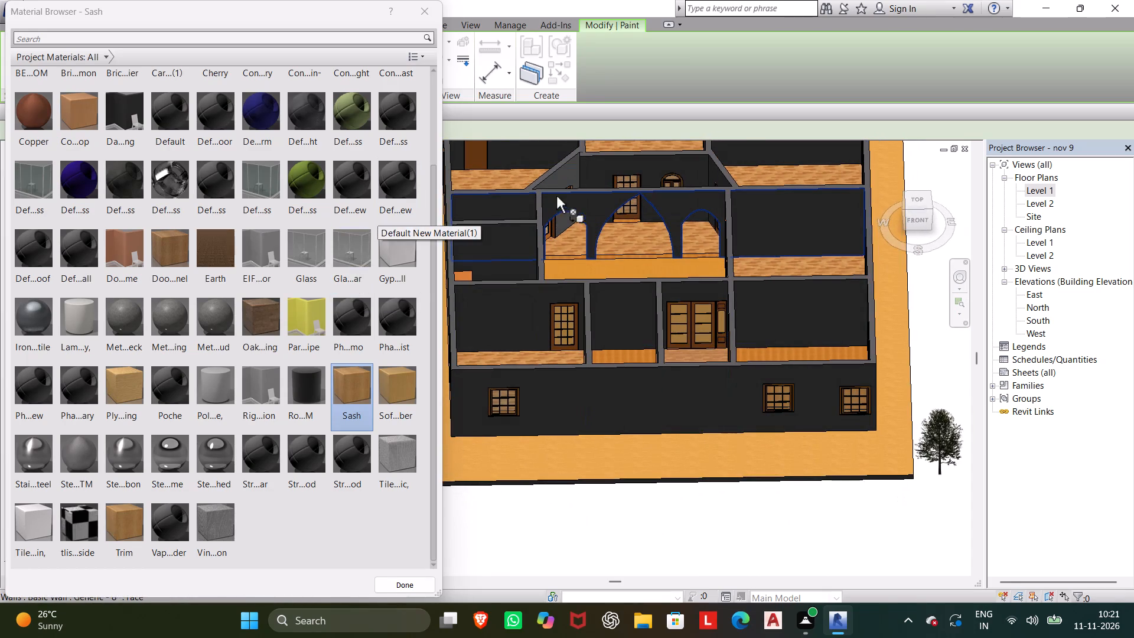
left_click(563, 191)
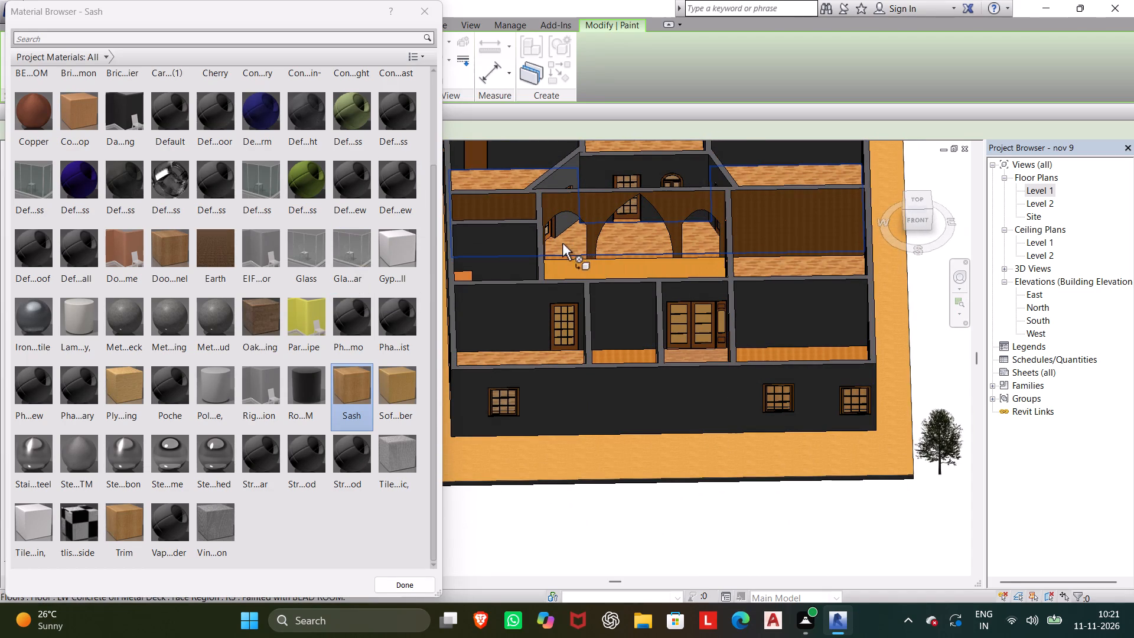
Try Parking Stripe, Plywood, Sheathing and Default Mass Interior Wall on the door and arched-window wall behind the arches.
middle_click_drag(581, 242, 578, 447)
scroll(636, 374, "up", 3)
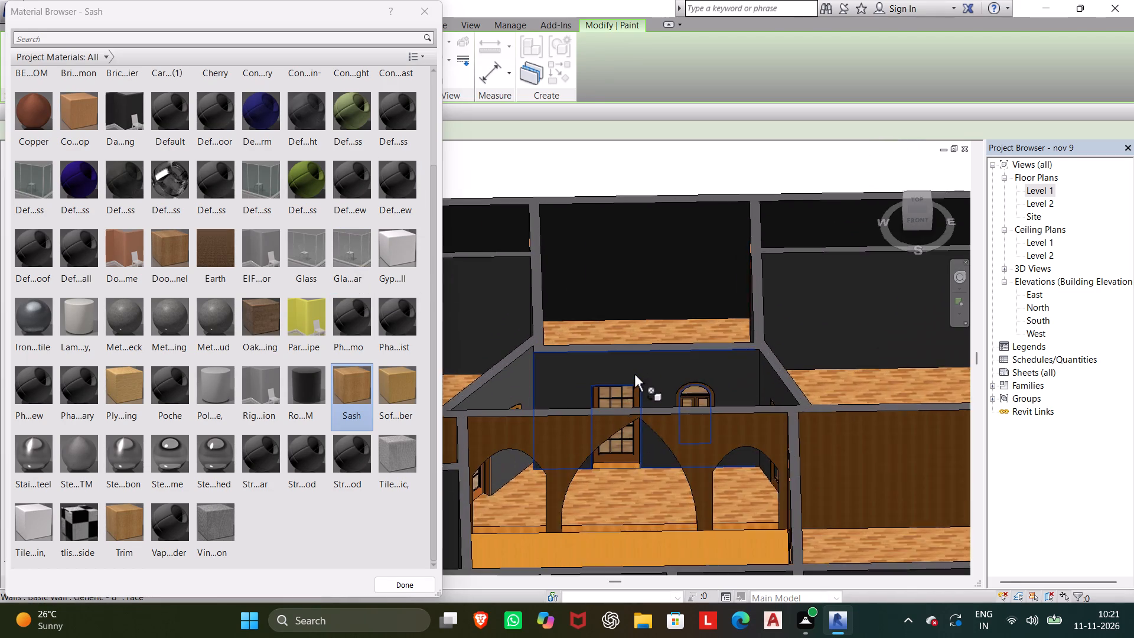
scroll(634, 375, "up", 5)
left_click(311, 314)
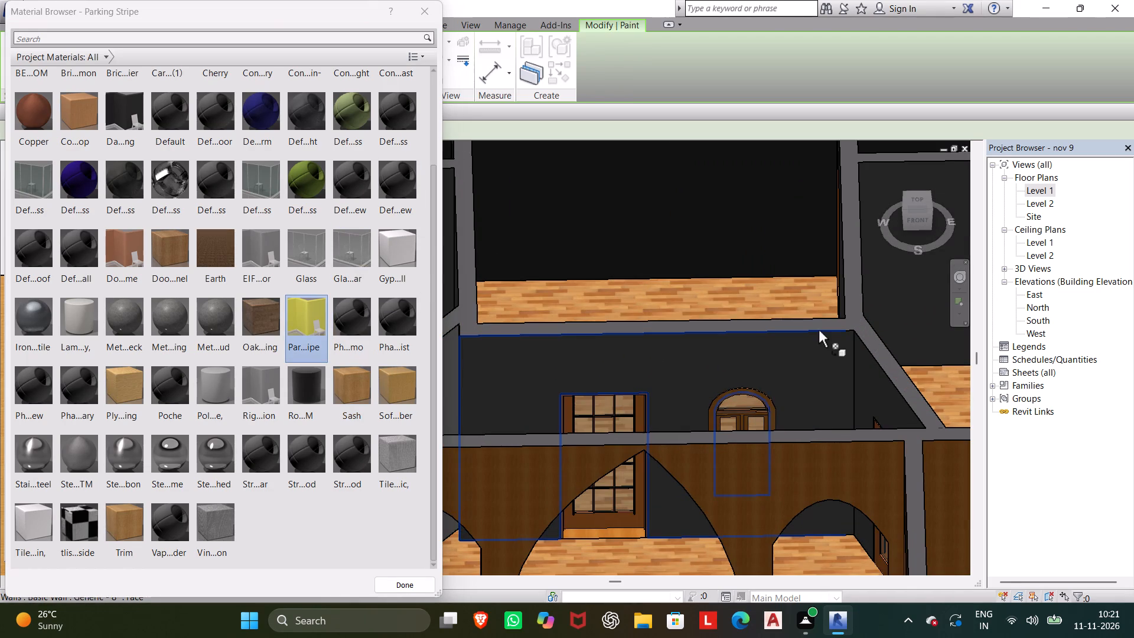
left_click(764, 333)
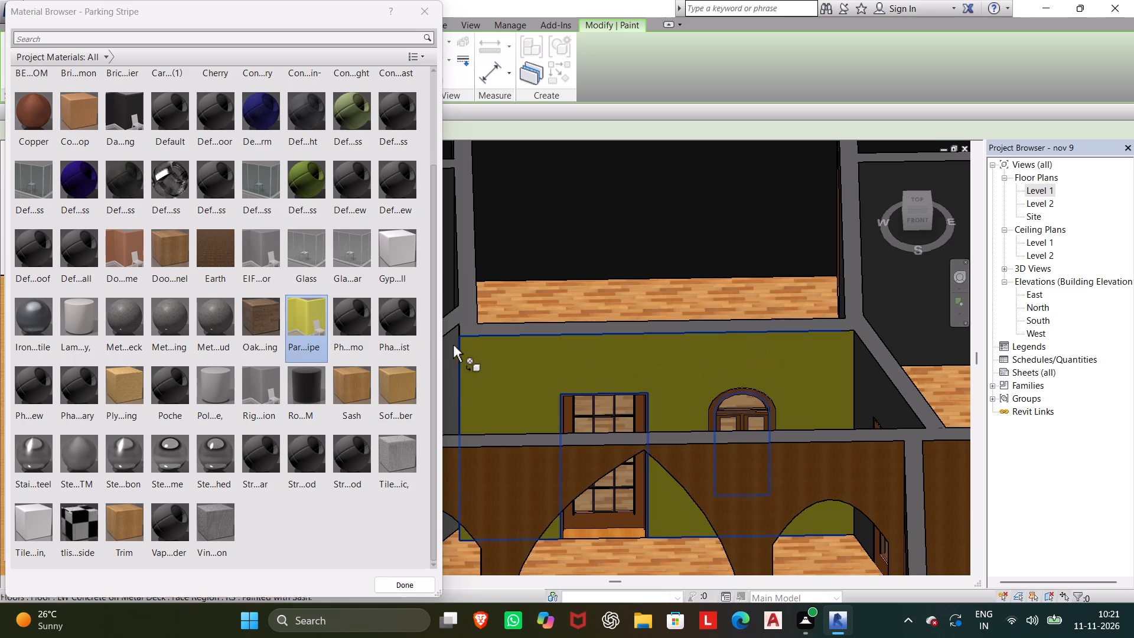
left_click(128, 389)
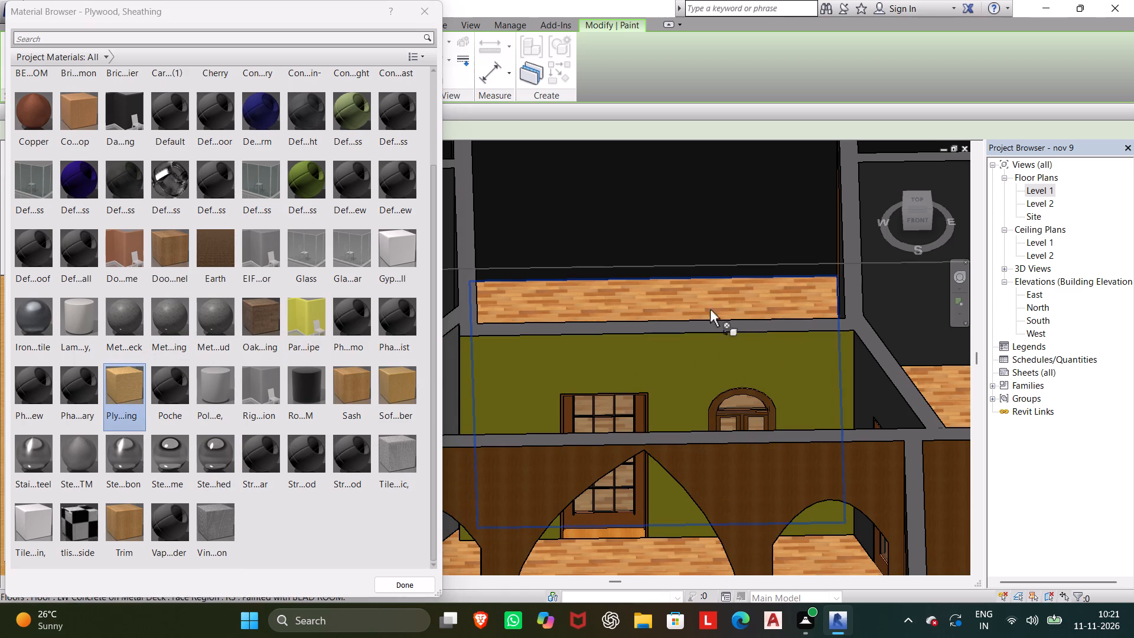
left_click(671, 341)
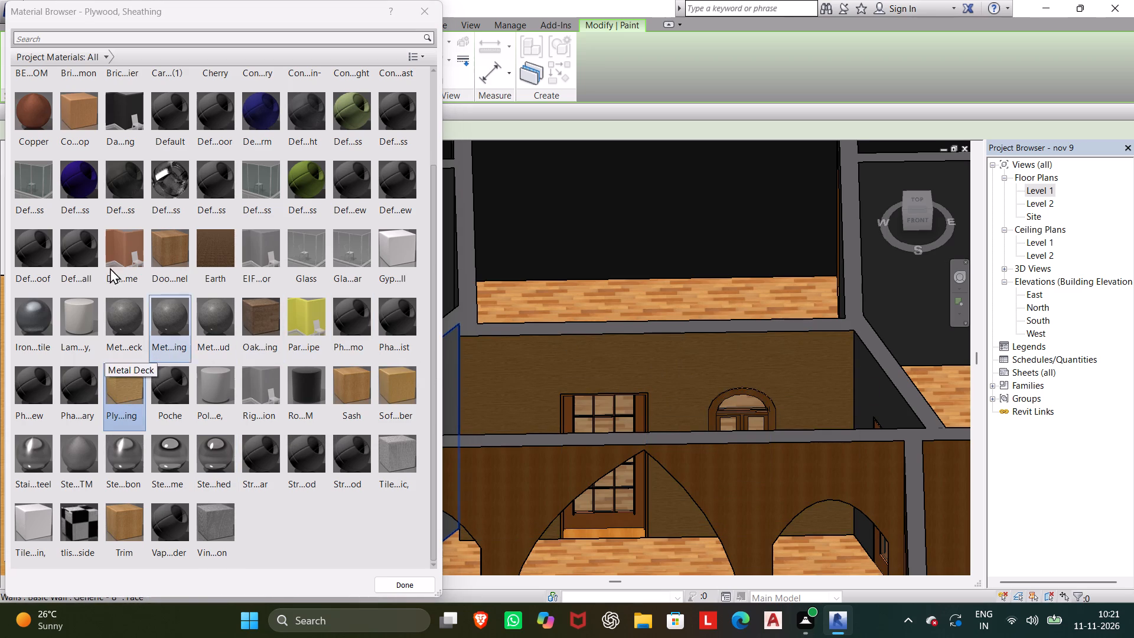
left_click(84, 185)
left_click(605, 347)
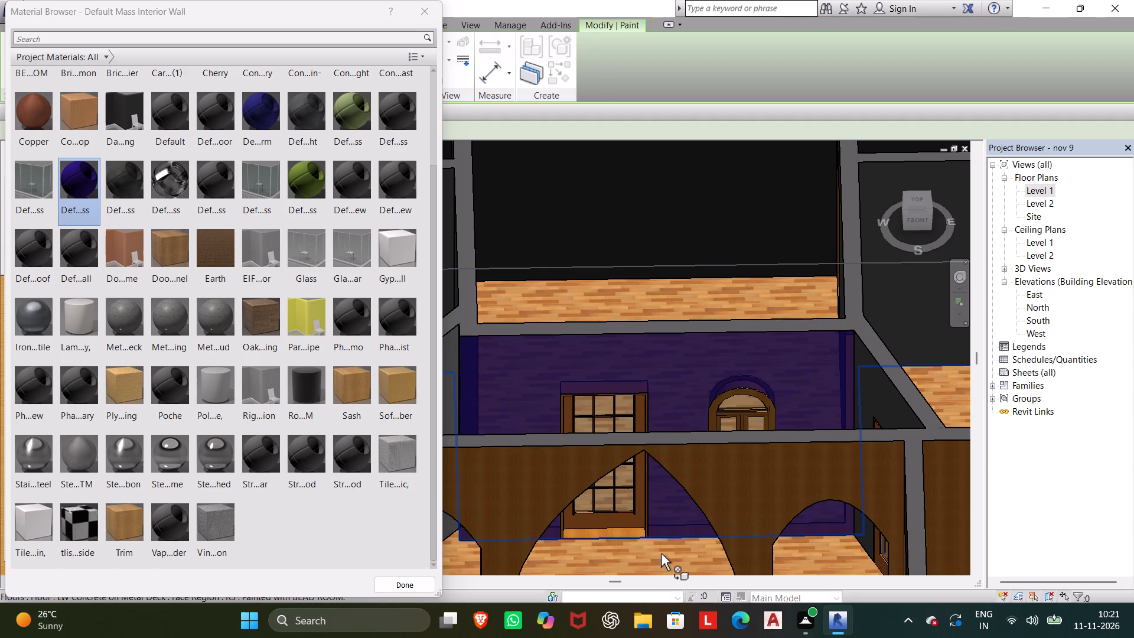
Paint the wall with the door and arched window behind the arches with Default Form.
middle_click_drag(660, 567, 653, 587, "shift")
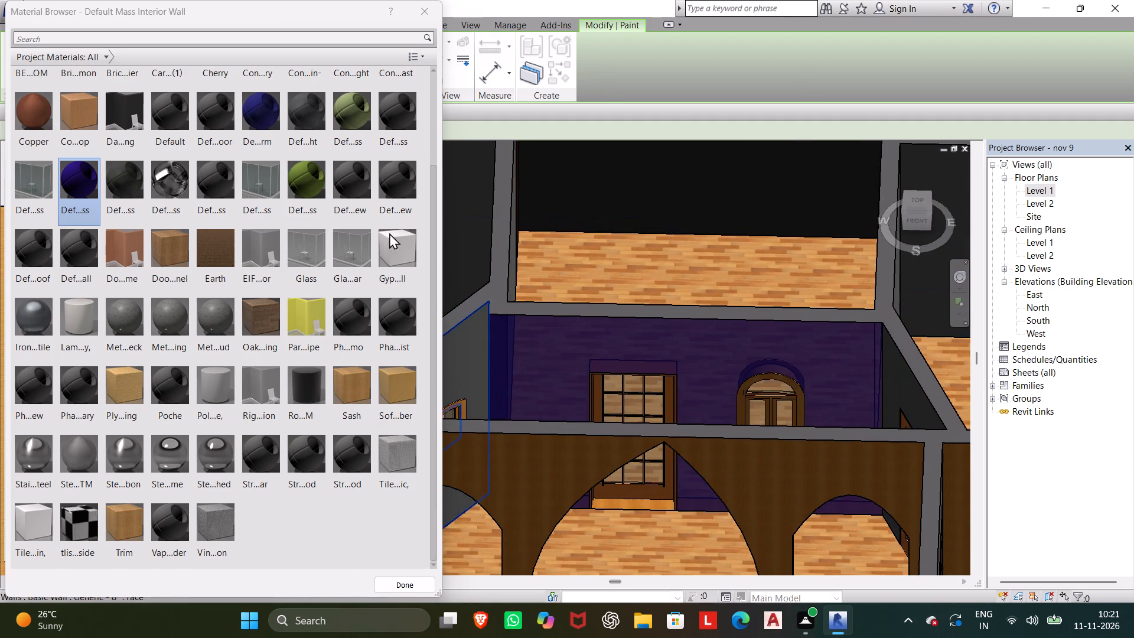
left_click(250, 118)
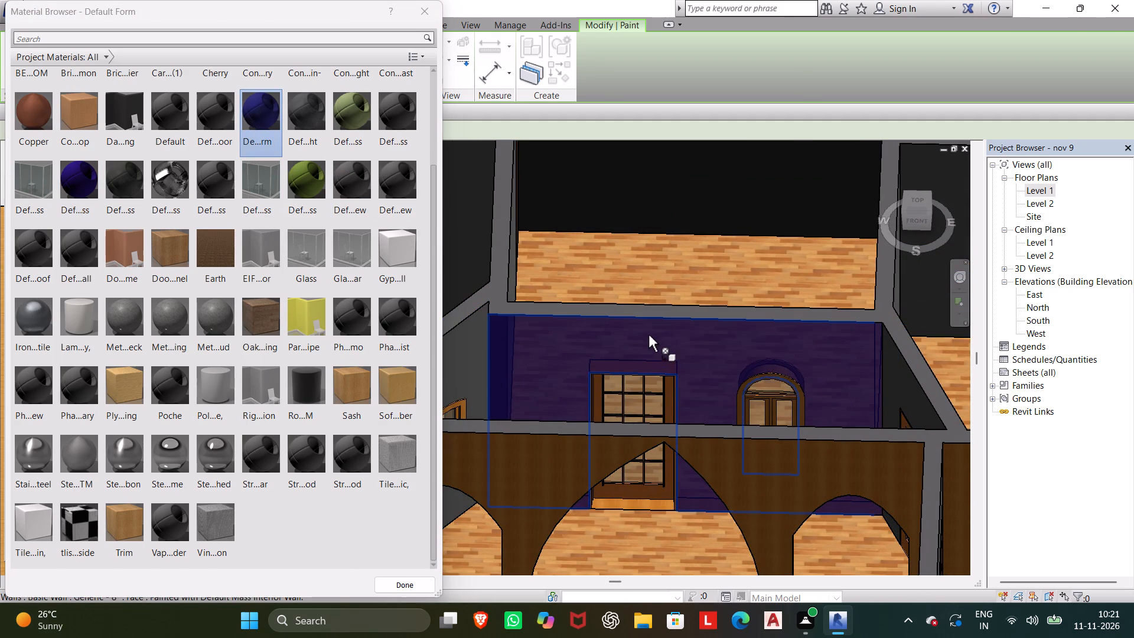
left_click(647, 332)
Paint the floor of the room beyond the door and arched-window wall with Carpet (1).
scroll(359, 293, "up", 4)
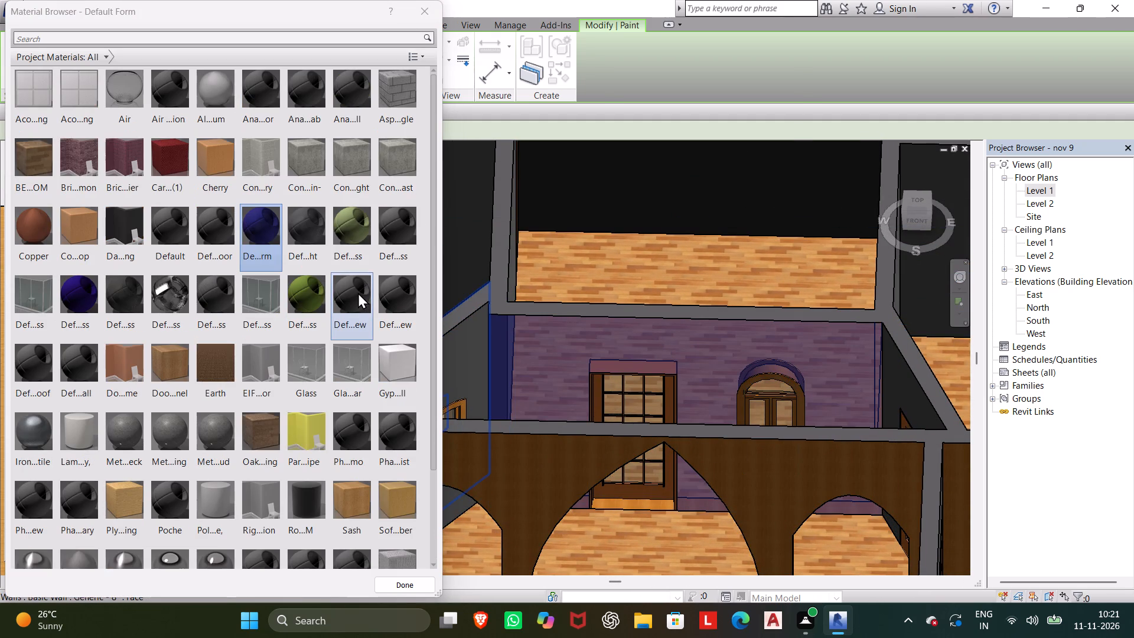
left_click(172, 171)
left_click(615, 325)
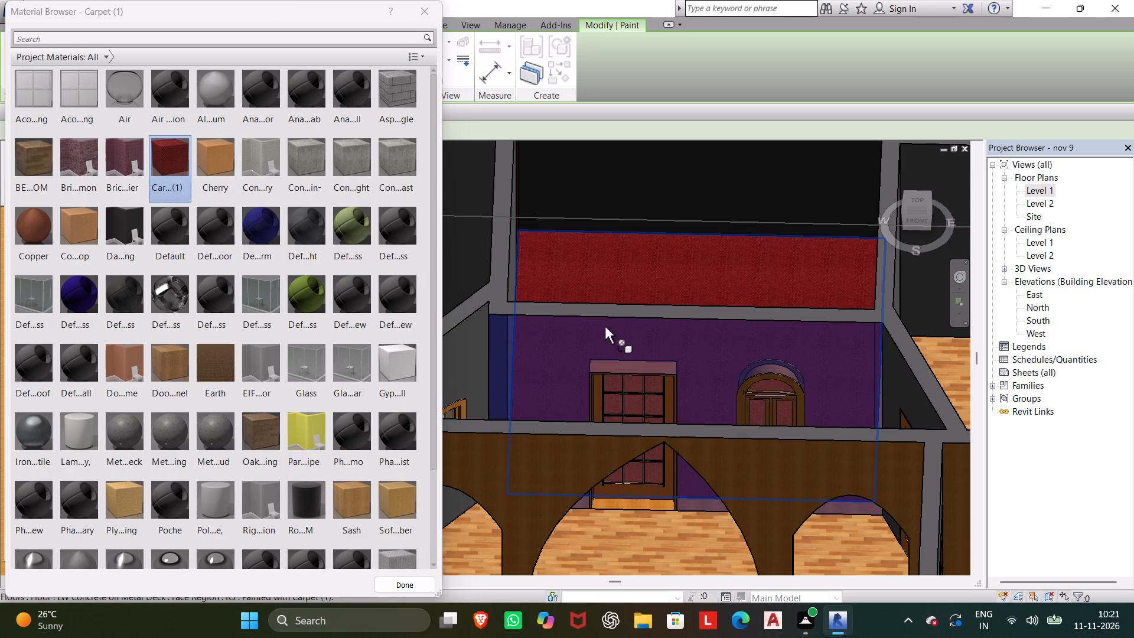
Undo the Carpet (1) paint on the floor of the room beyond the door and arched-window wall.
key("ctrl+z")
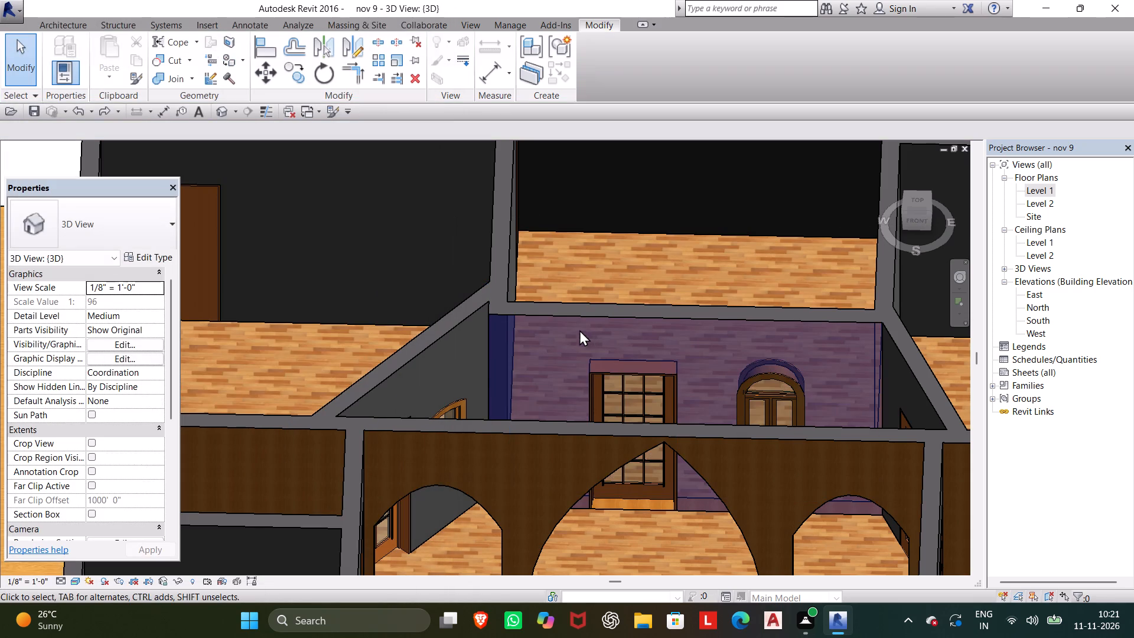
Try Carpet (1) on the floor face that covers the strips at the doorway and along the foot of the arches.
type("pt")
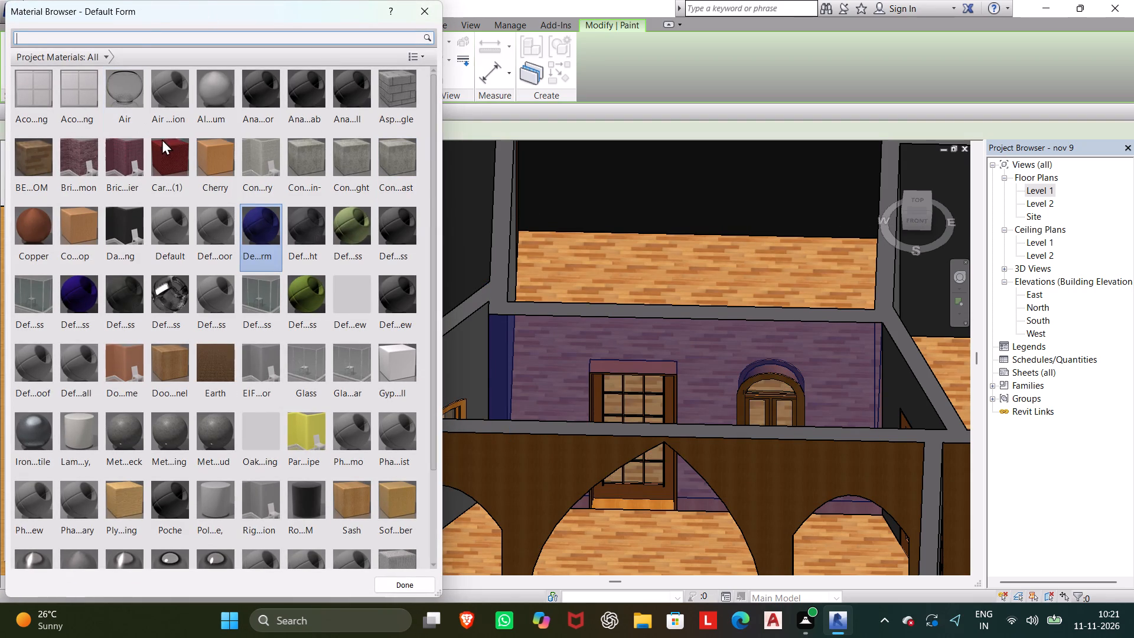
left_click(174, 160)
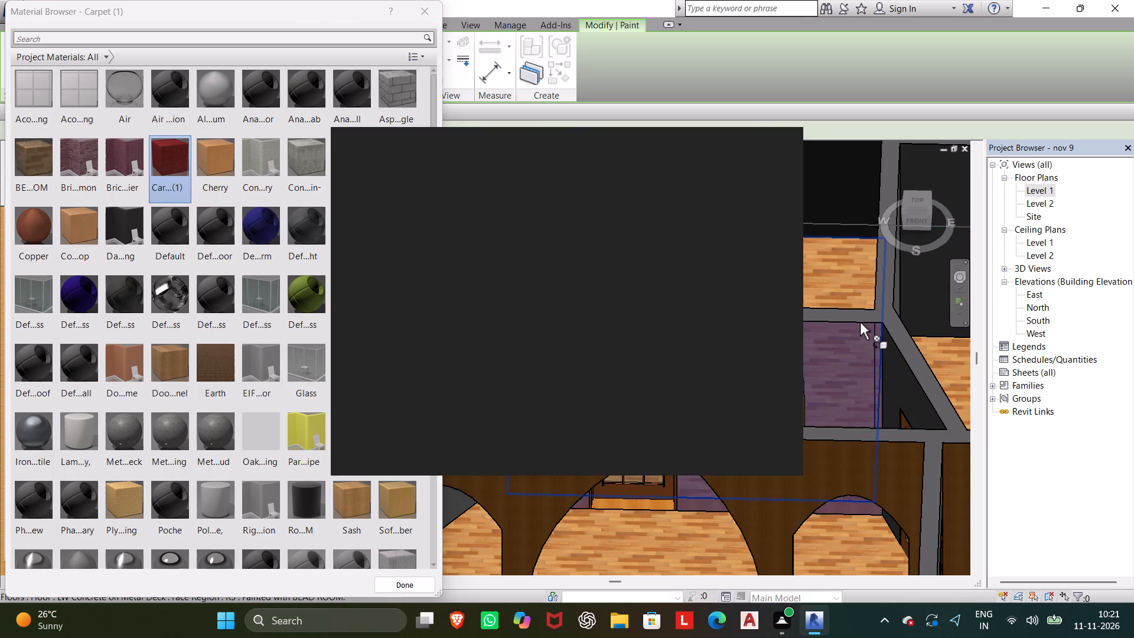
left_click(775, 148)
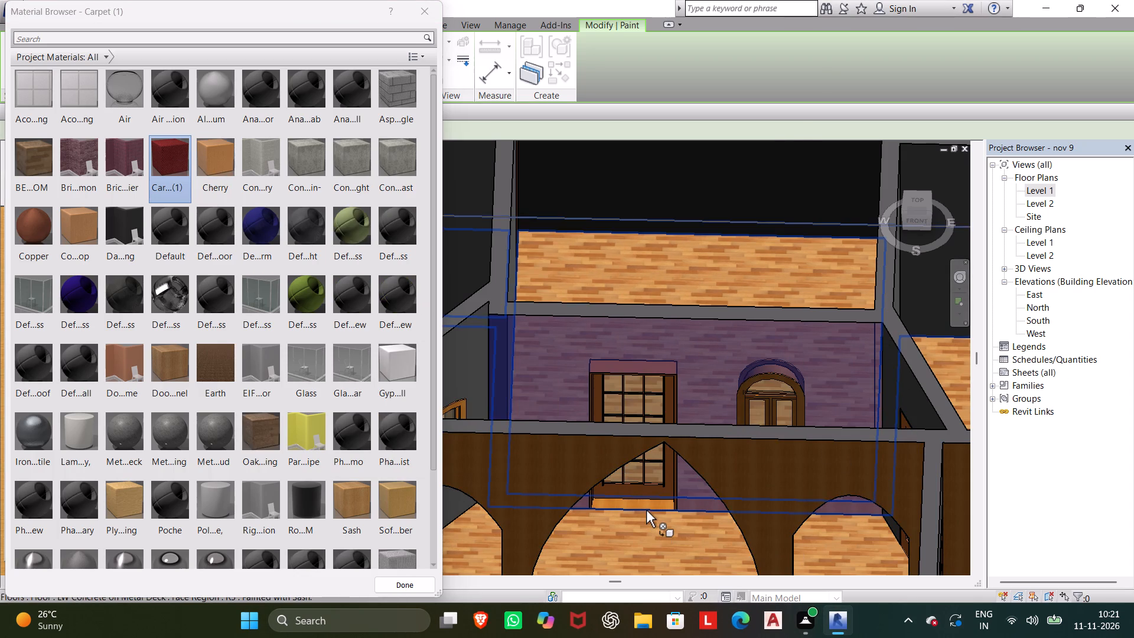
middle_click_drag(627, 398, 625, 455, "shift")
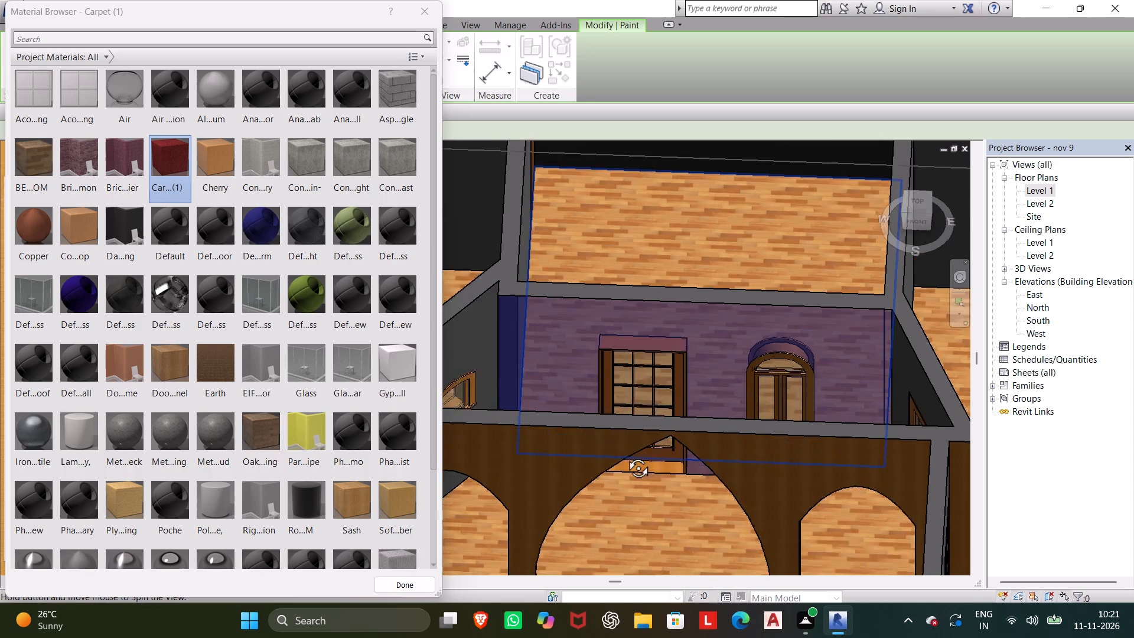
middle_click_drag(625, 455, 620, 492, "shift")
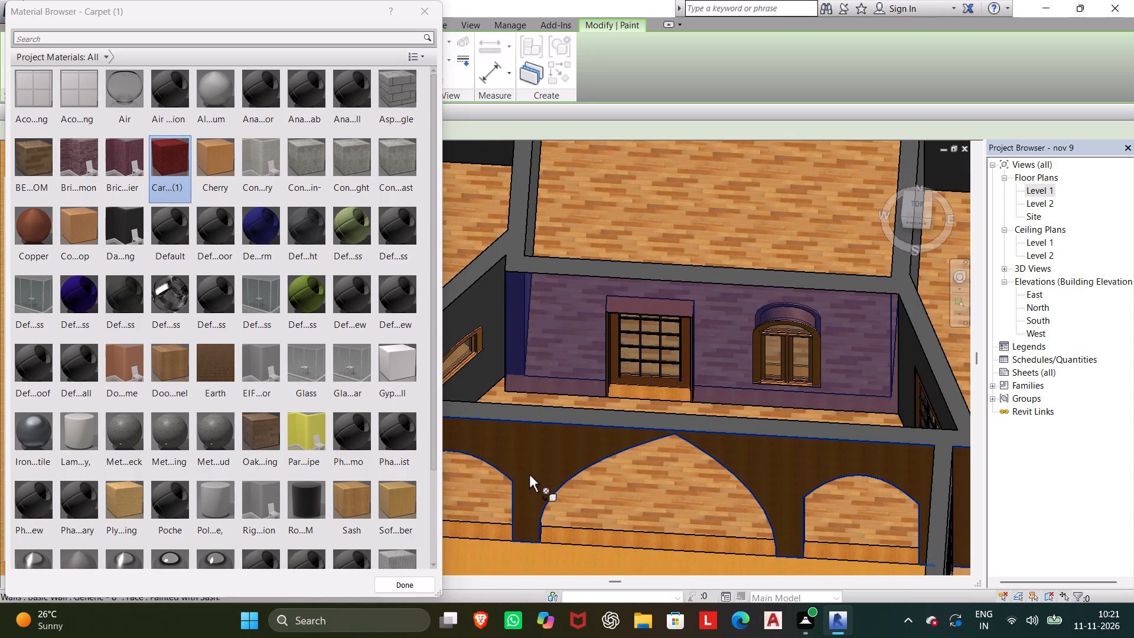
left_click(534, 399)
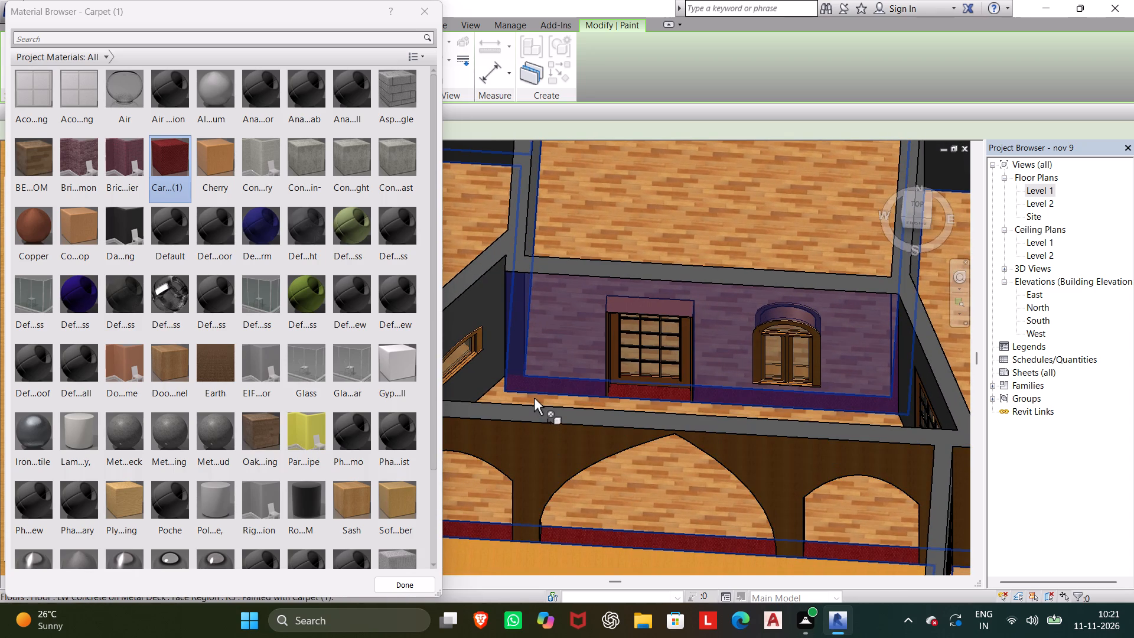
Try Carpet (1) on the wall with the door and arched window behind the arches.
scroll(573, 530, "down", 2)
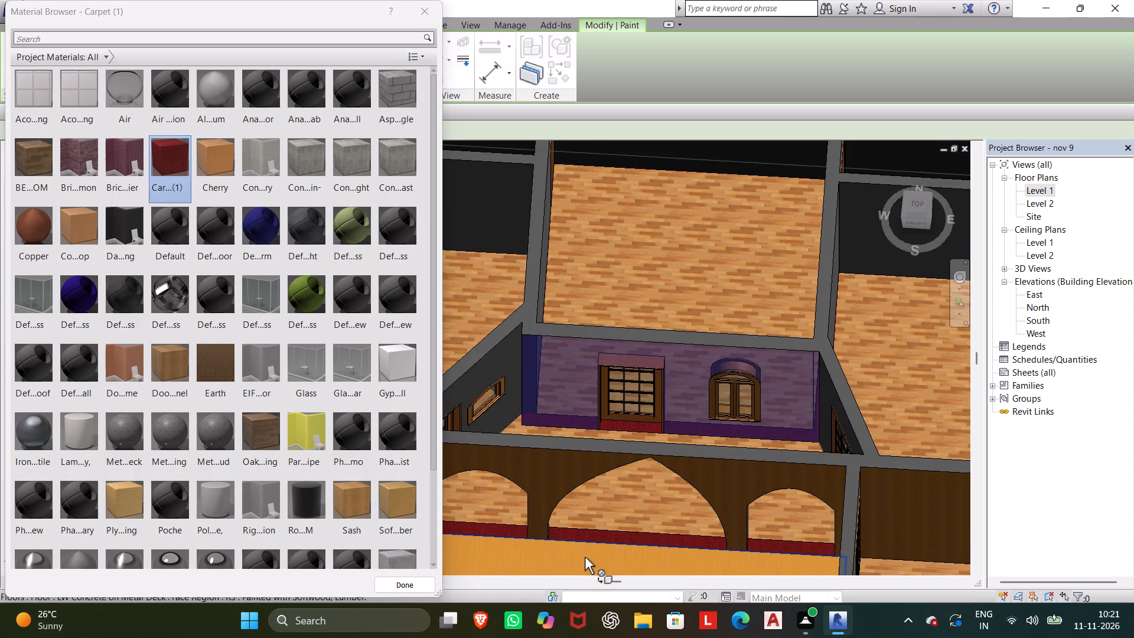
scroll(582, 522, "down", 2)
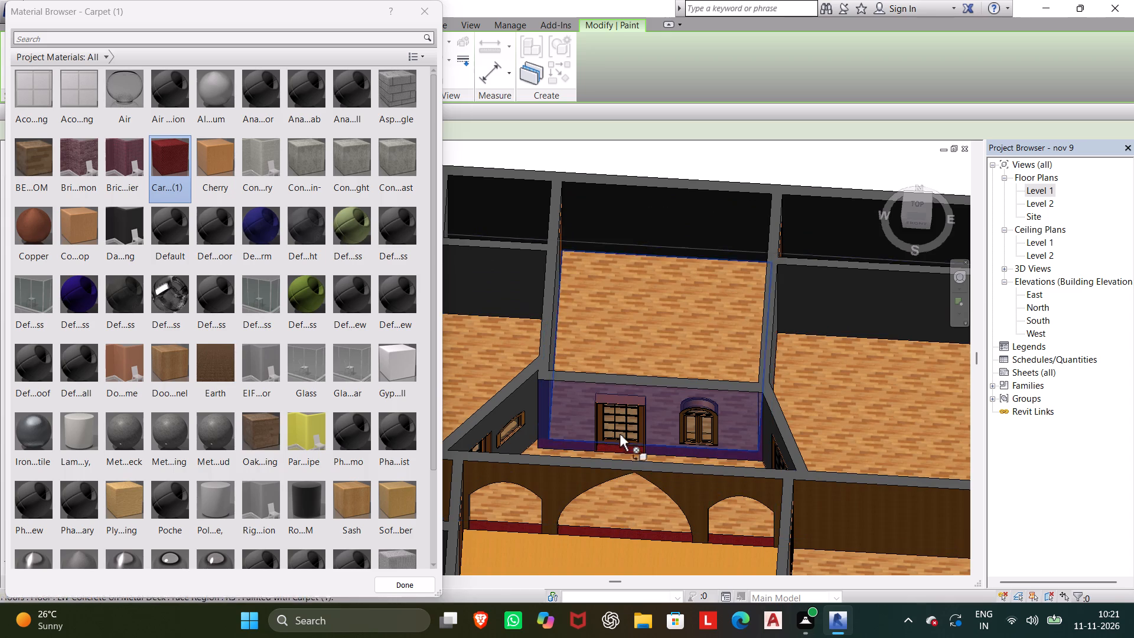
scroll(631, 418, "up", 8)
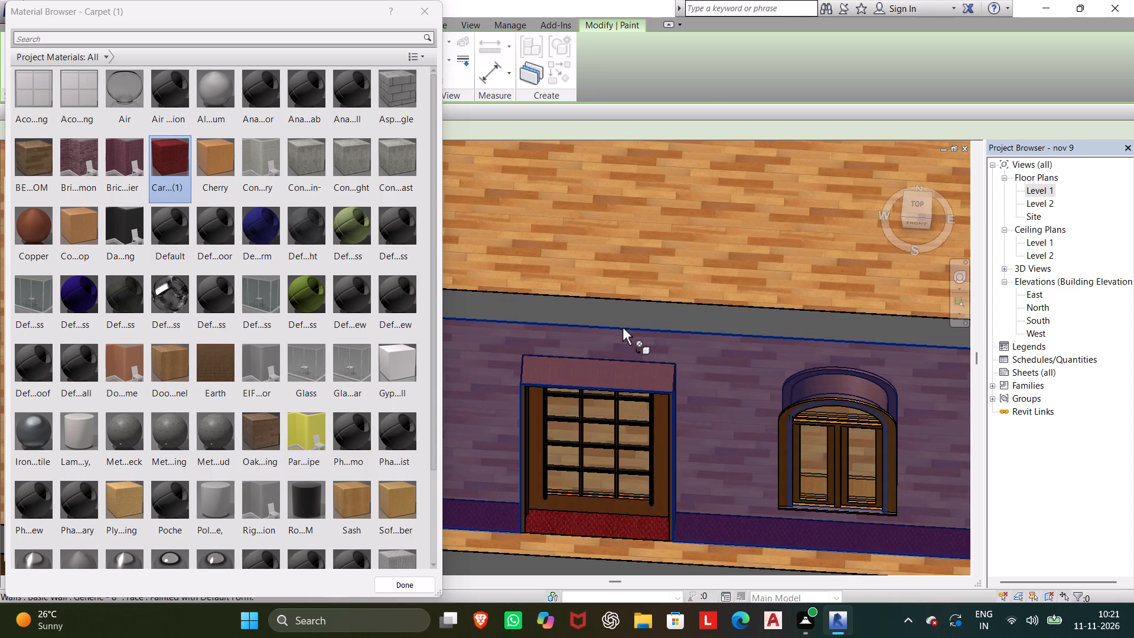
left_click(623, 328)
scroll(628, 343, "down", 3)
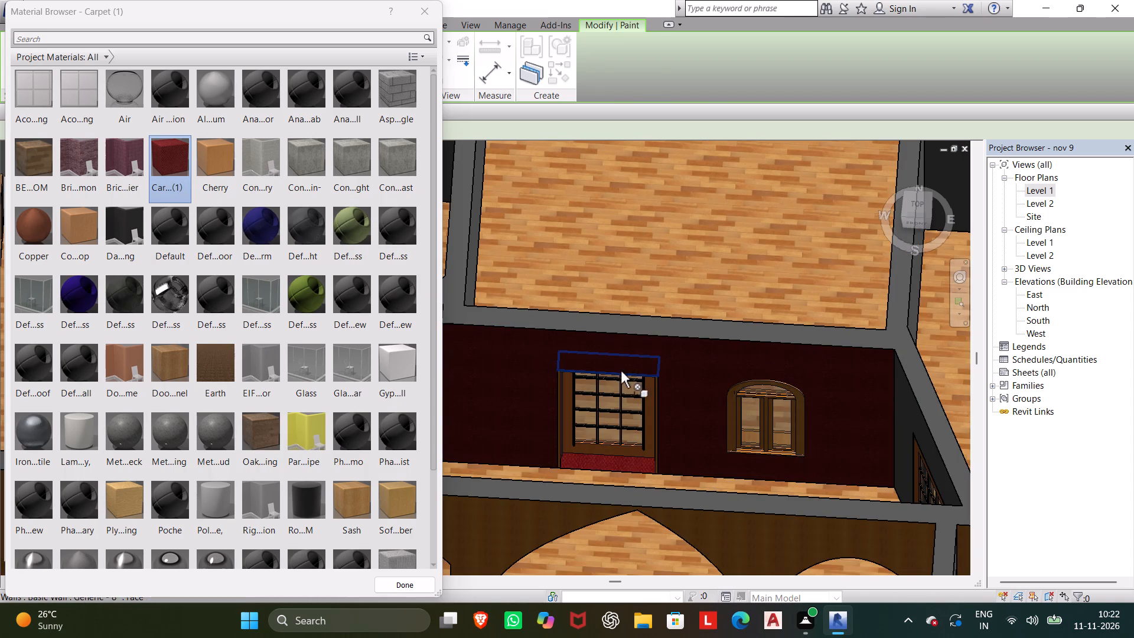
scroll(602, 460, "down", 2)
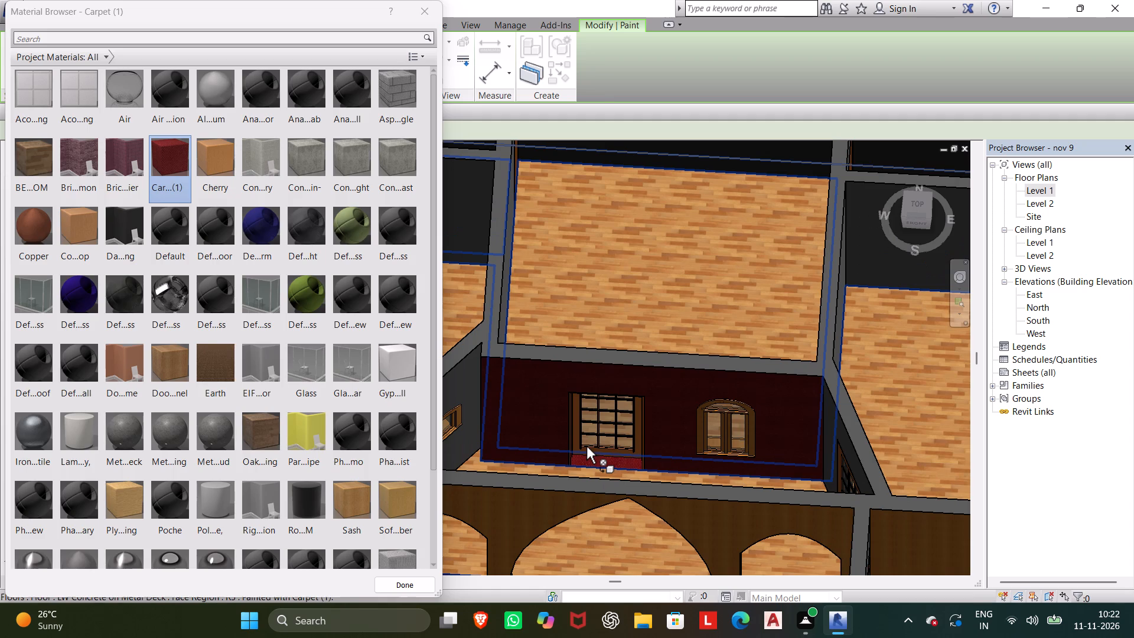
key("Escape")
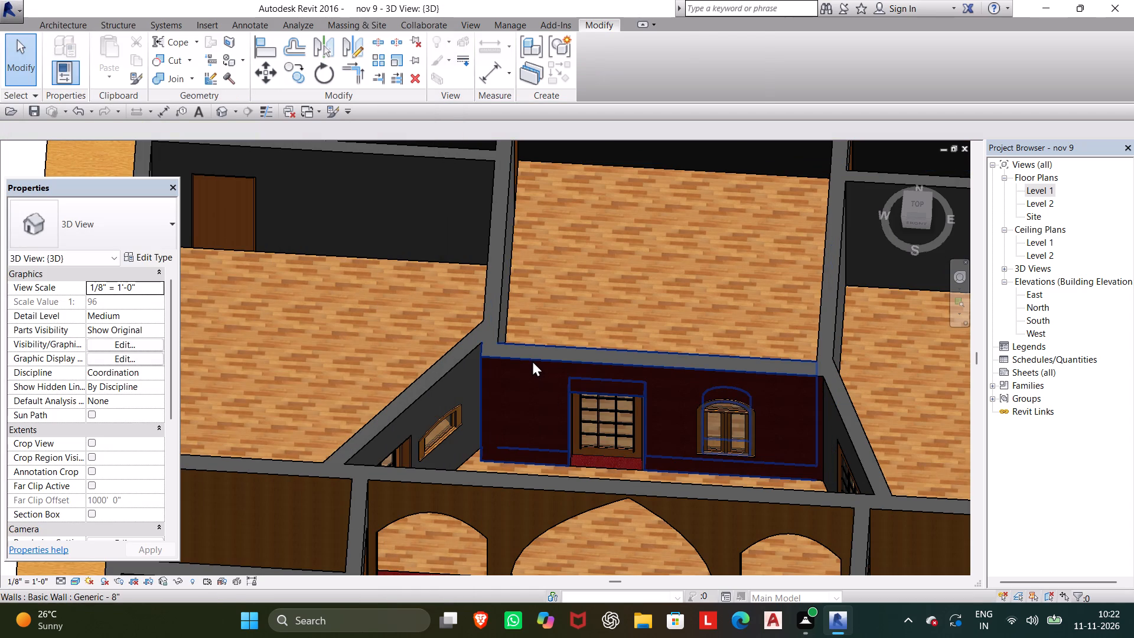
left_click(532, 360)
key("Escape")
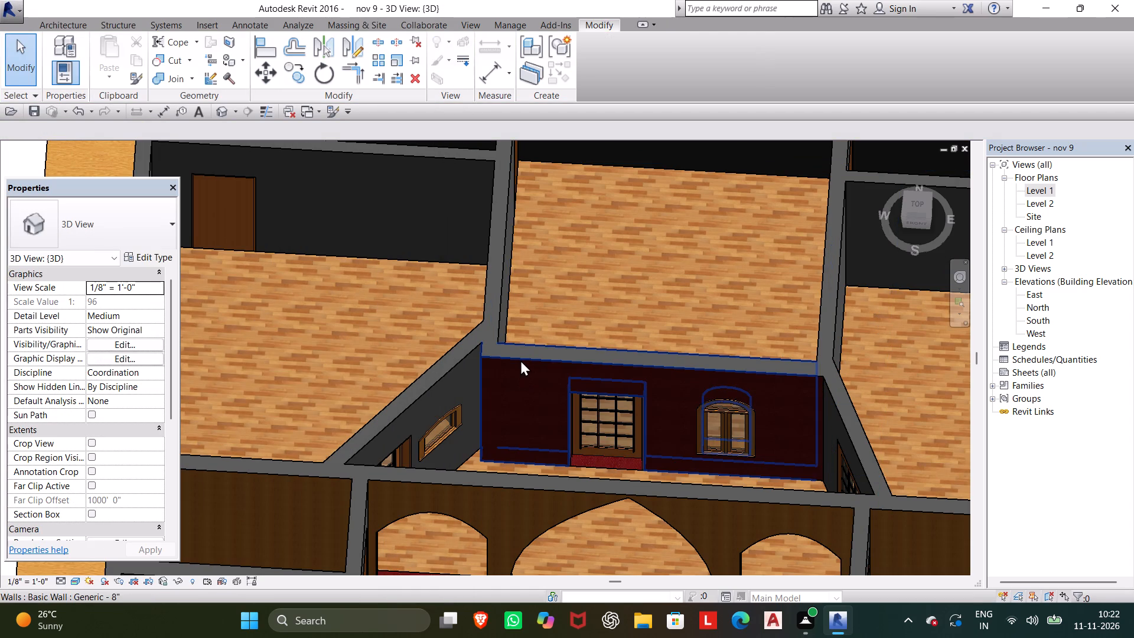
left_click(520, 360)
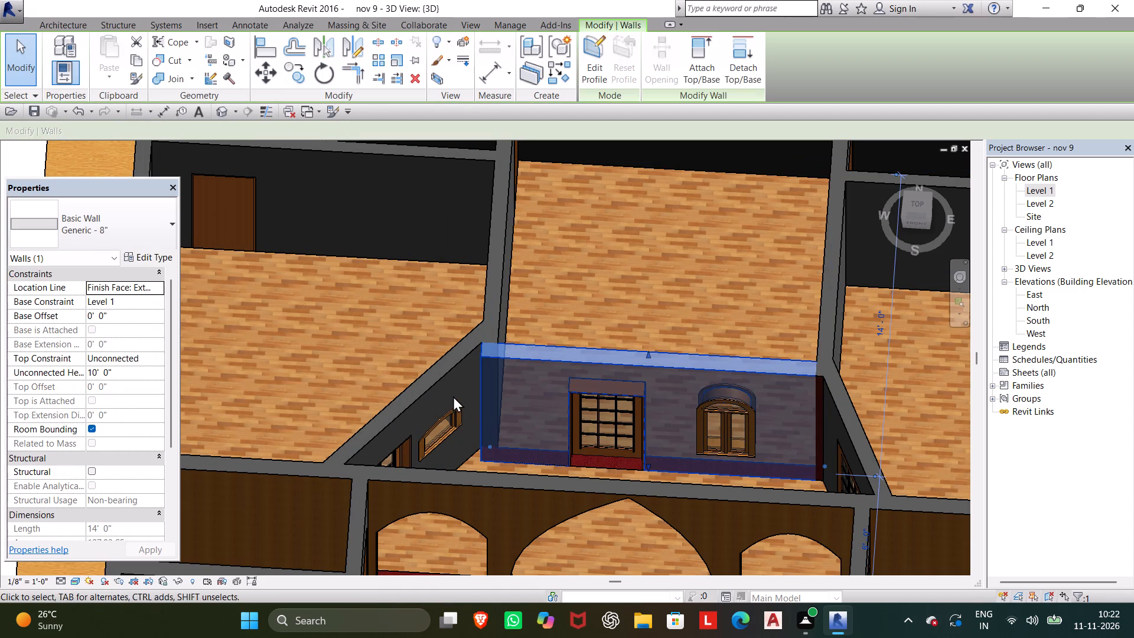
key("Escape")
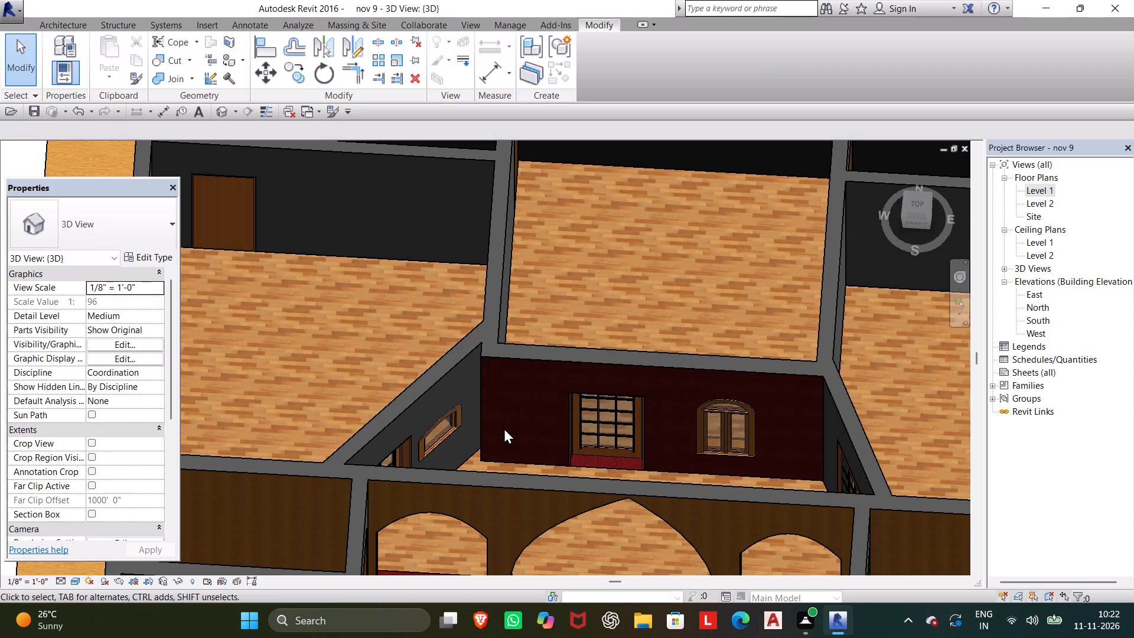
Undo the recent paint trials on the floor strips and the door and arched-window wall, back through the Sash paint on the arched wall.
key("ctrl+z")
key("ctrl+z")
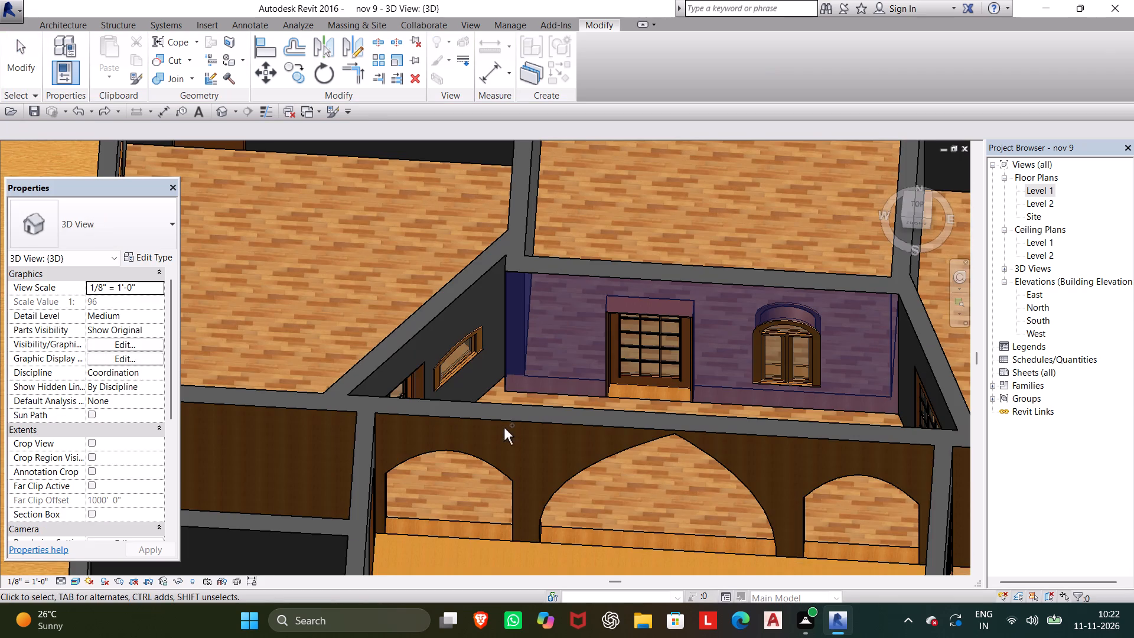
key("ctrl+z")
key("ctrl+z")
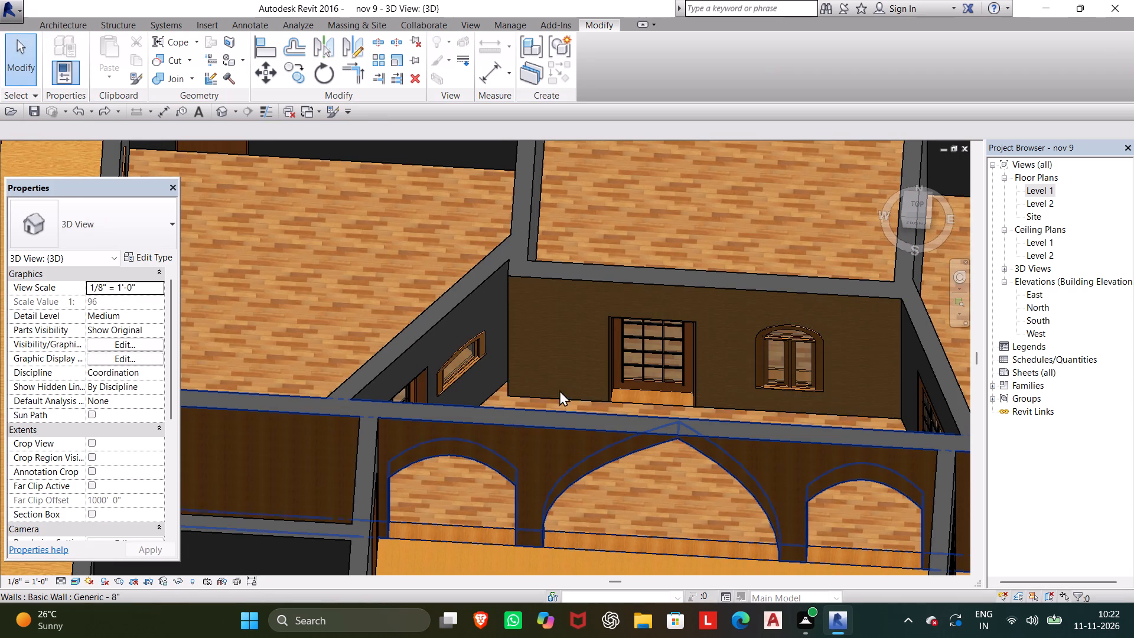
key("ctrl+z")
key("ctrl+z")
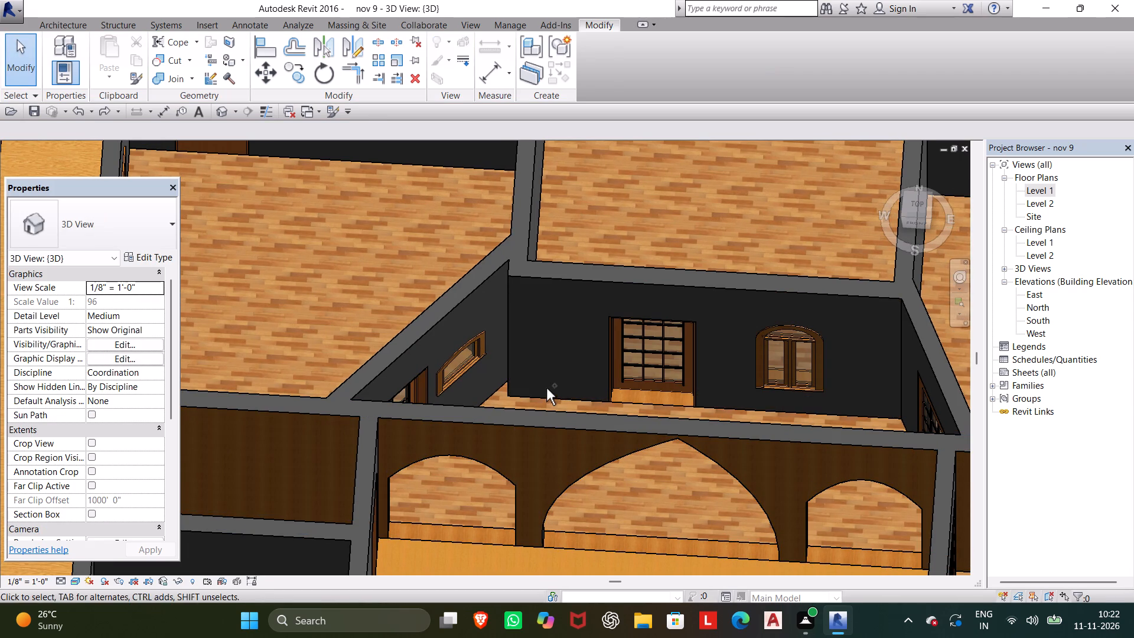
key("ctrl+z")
Paint the hall-side face of the arched wall with Carpet (1).
scroll(593, 304, "up", 8)
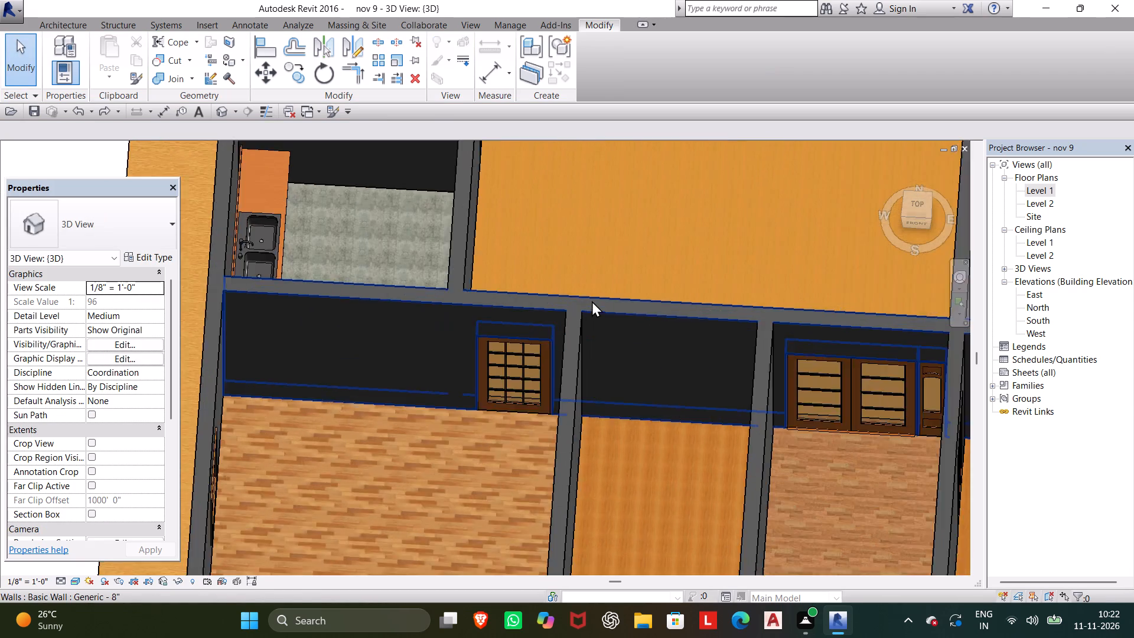
middle_click_drag(590, 300, 581, 621)
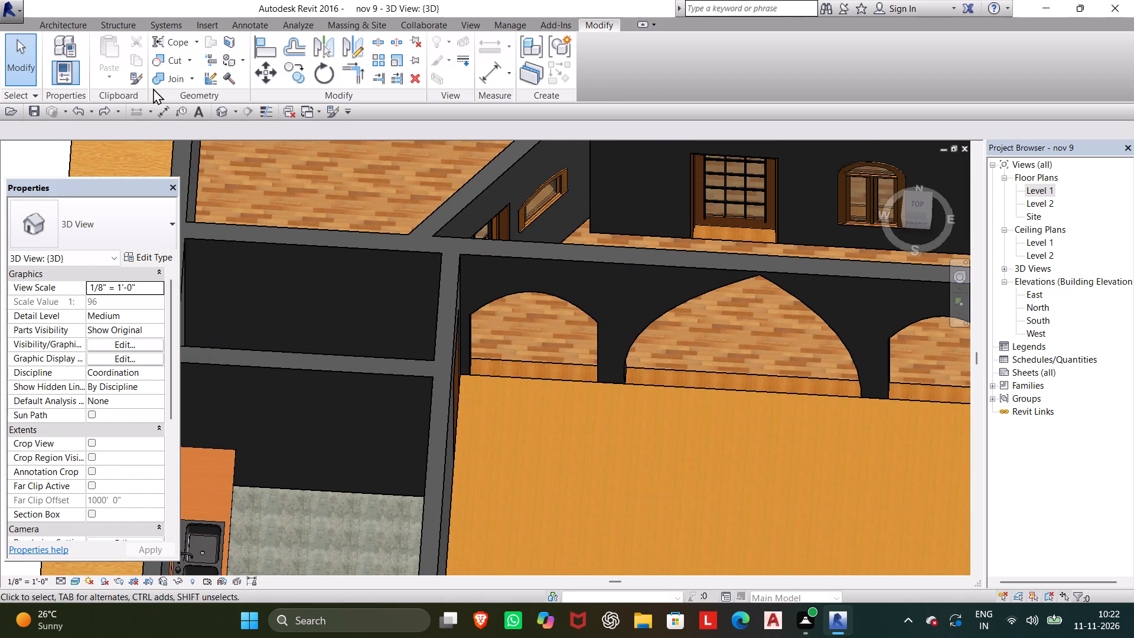
key("p")
key("t")
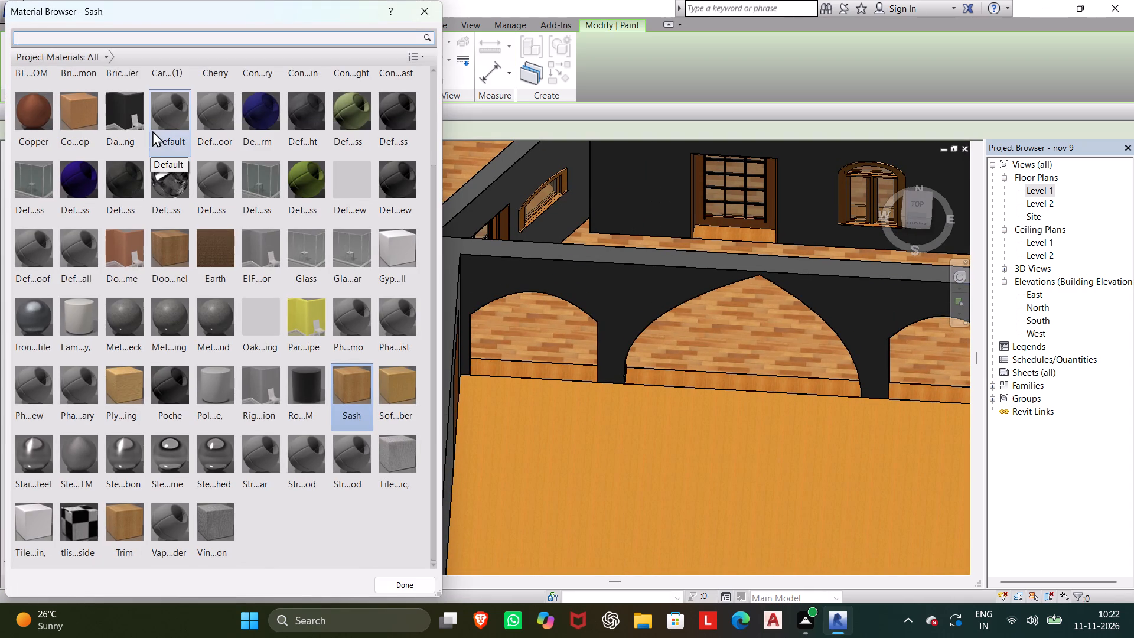
scroll(161, 260, "up", 3)
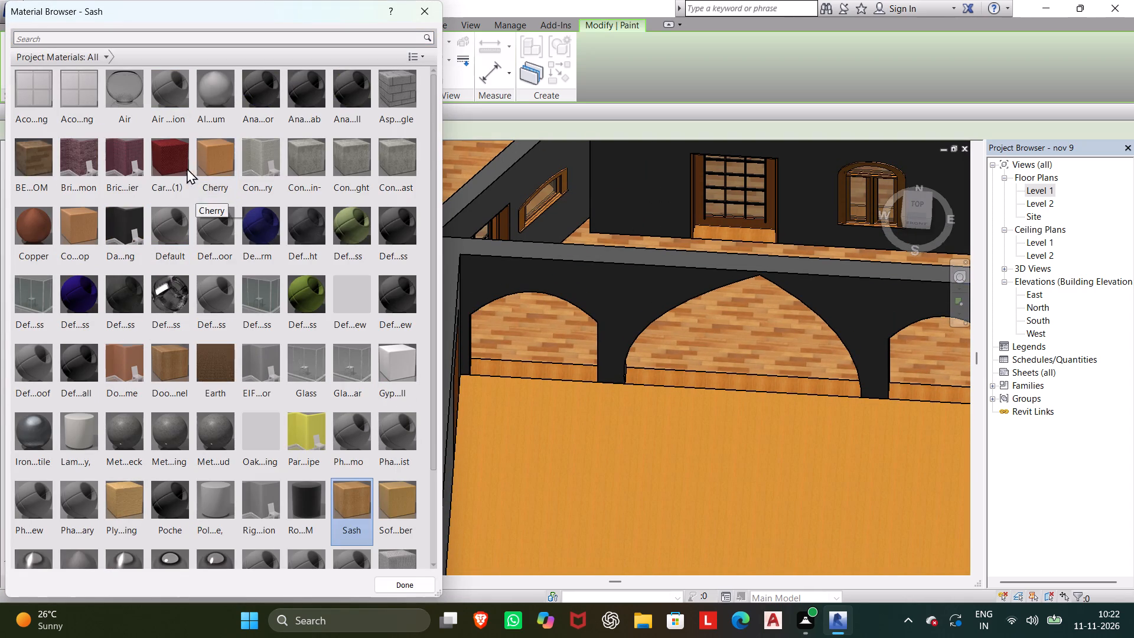
left_click(175, 166)
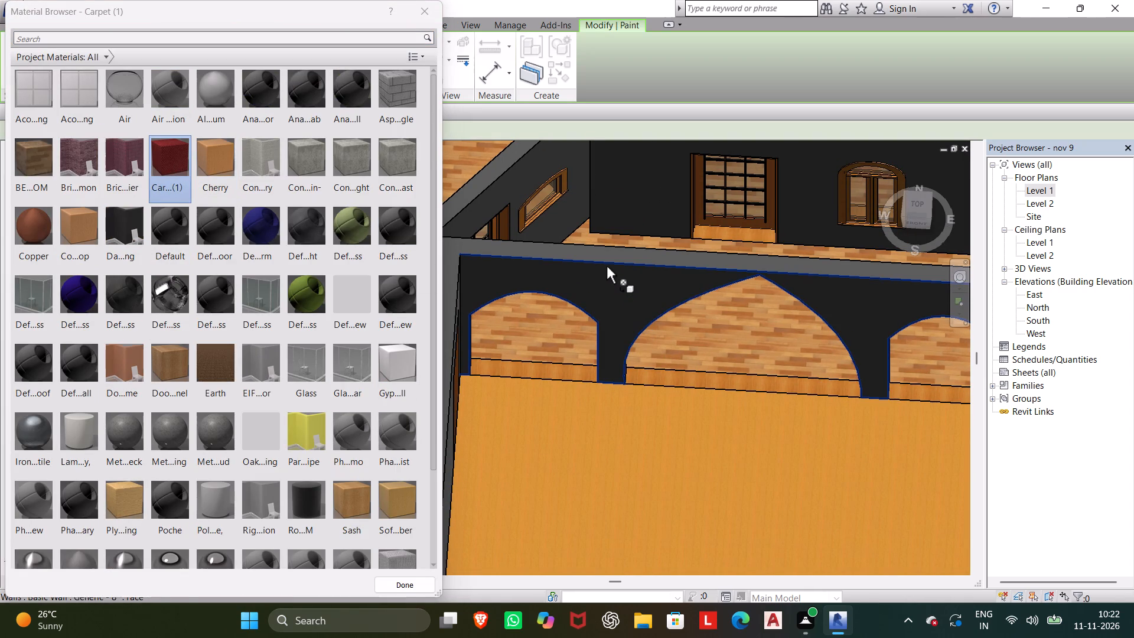
left_click(607, 266)
Paint the door and arched-window wall and both angled side walls of the room behind the arches with Carpet (1).
scroll(599, 354, "down", 2)
middle_click_drag(599, 354, 571, 375)
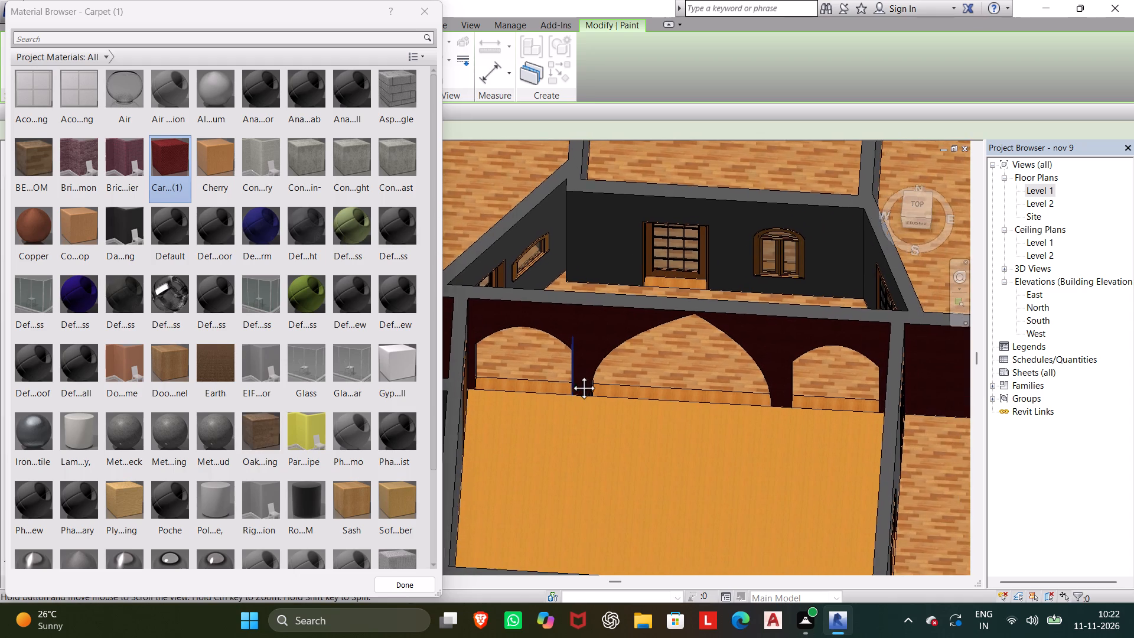
middle_click_drag(571, 375, 529, 508)
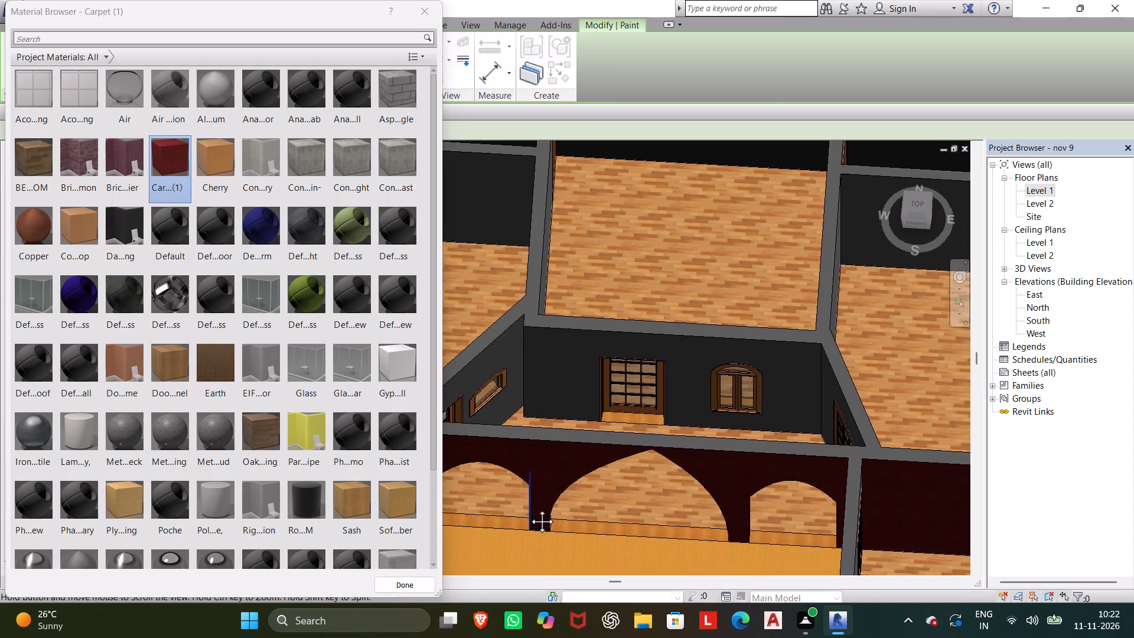
middle_click_drag(529, 508, 537, 443)
left_click(558, 276)
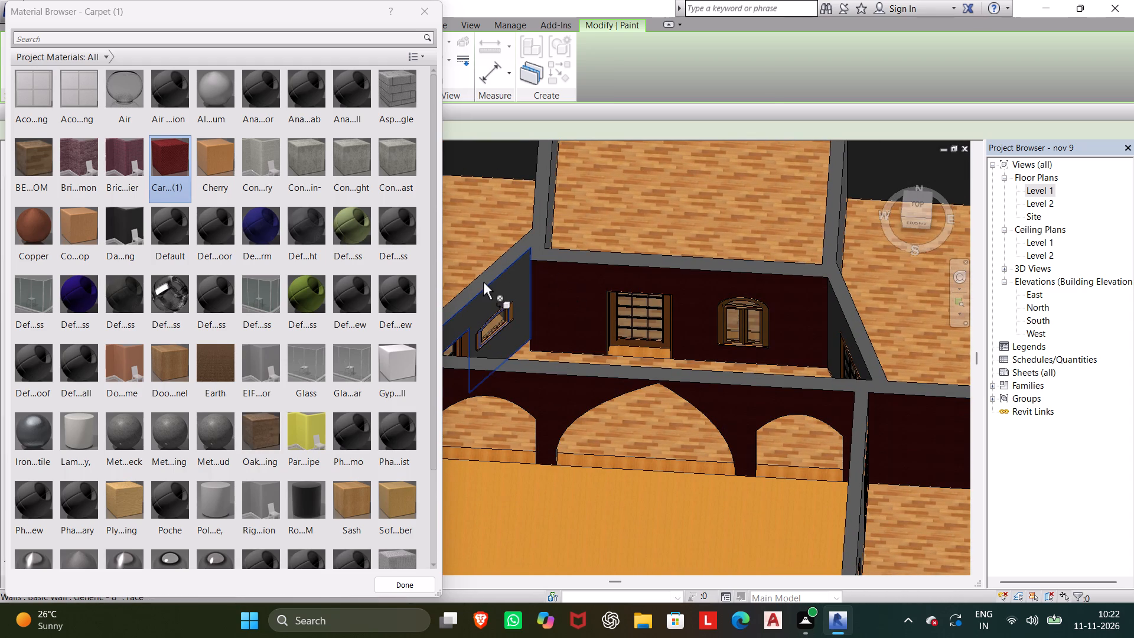
left_click(491, 286)
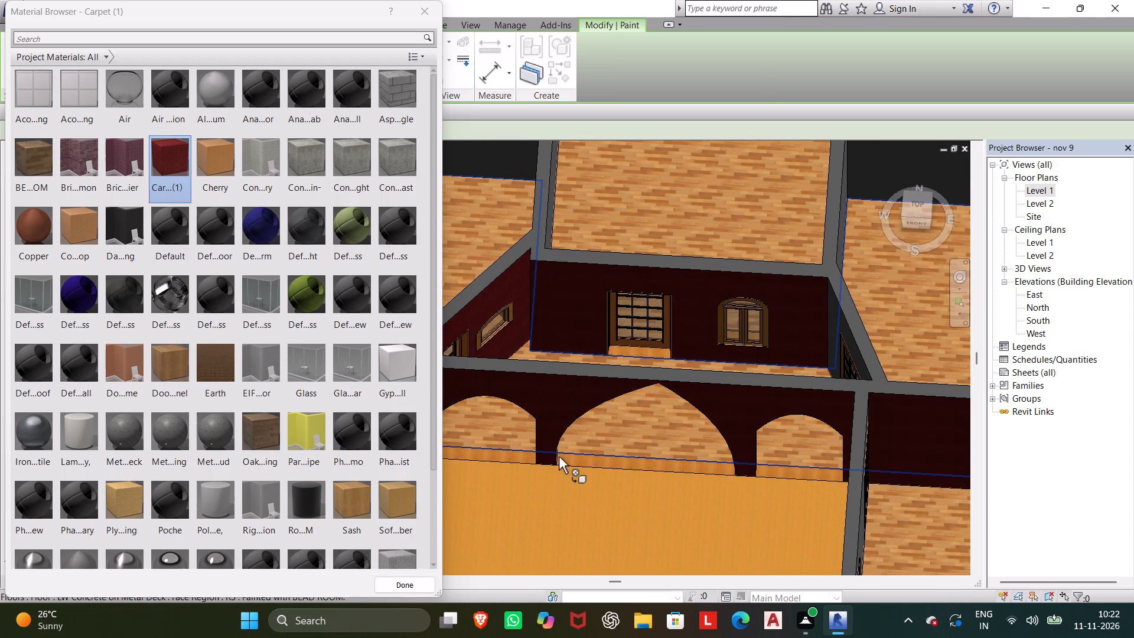
middle_click_drag(562, 454, 658, 533)
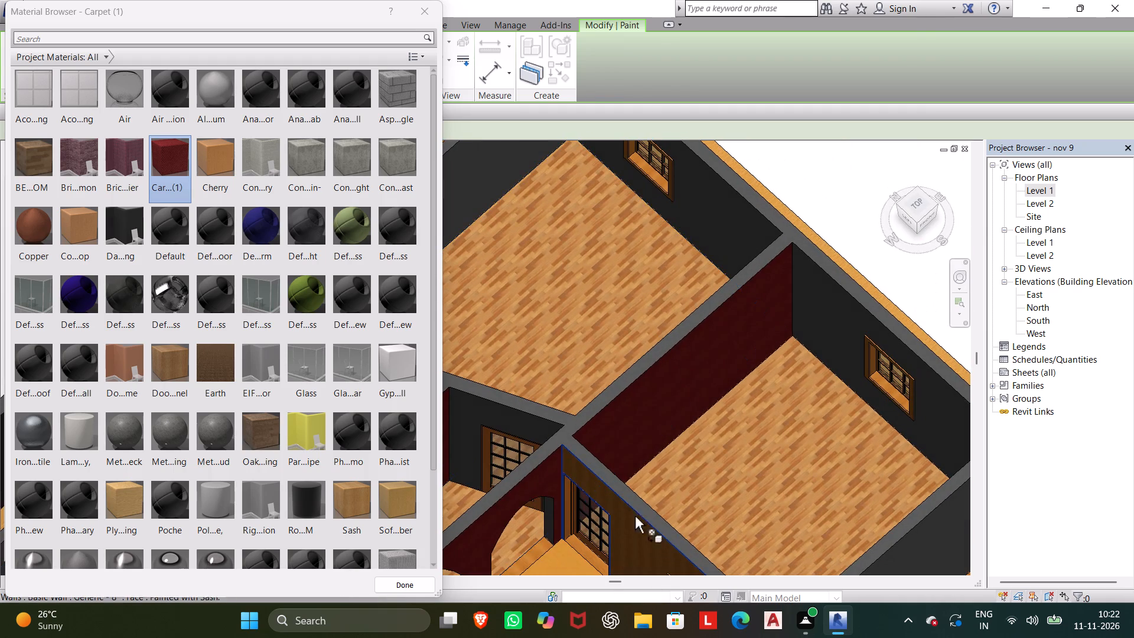
left_click(489, 415)
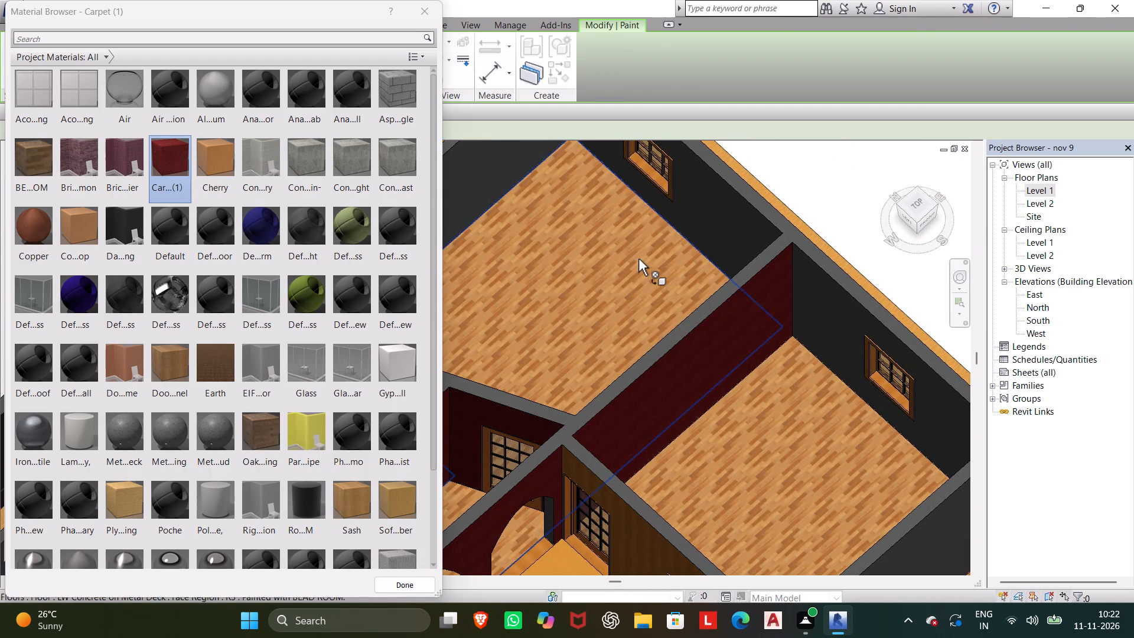
Paint the exterior window wall and the north partition wall of the adjoining east room with Carpet (1).
middle_click_drag(639, 260, 667, 421)
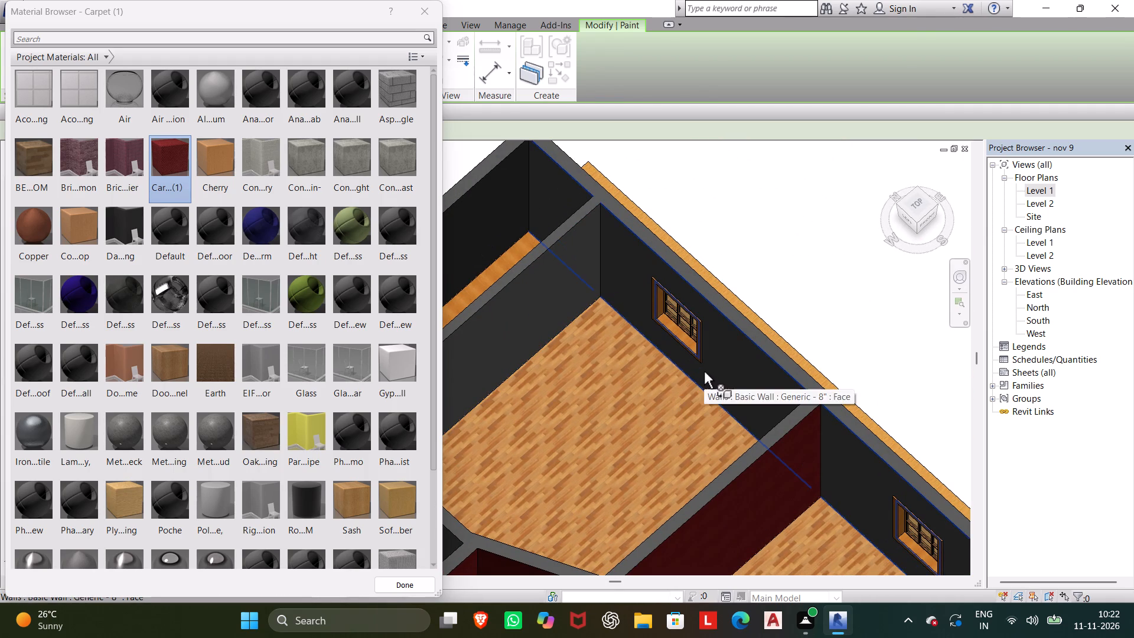
left_click(704, 372)
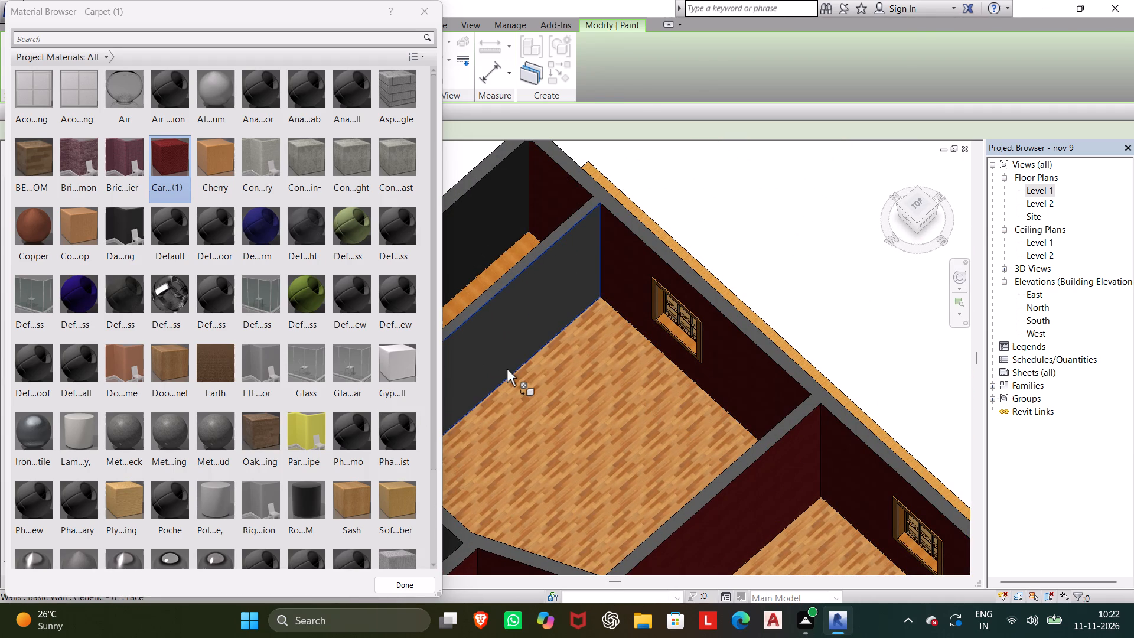
left_click(507, 370)
Paint the north partition wall of the room on the west side with Carpet (1).
middle_click_drag(506, 369, 696, 331)
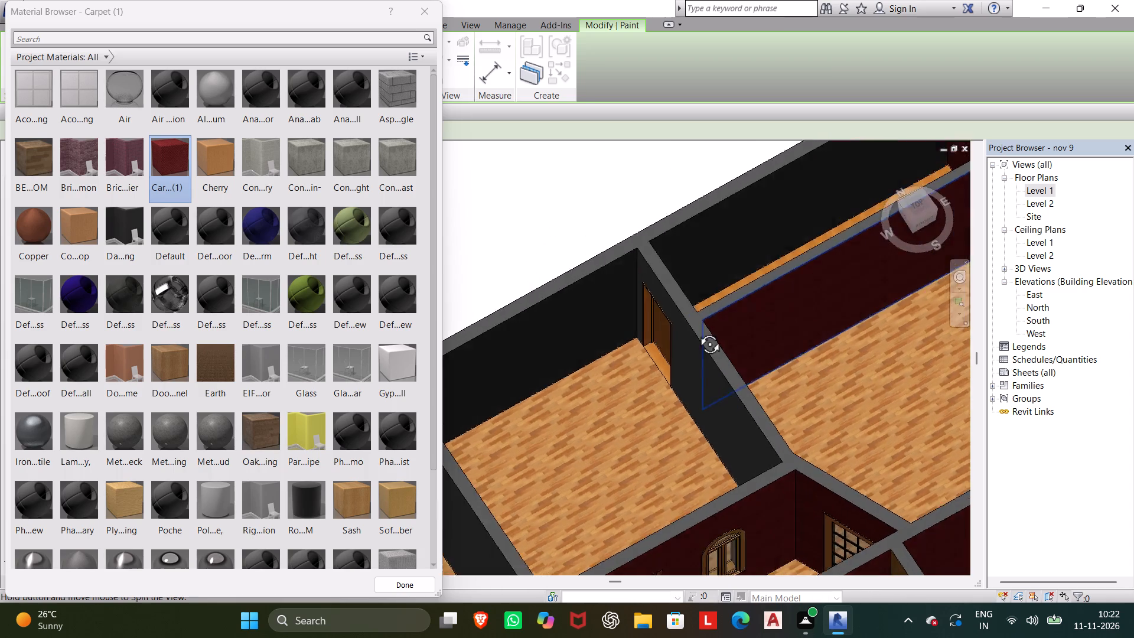
middle_click_drag(696, 331, 649, 328)
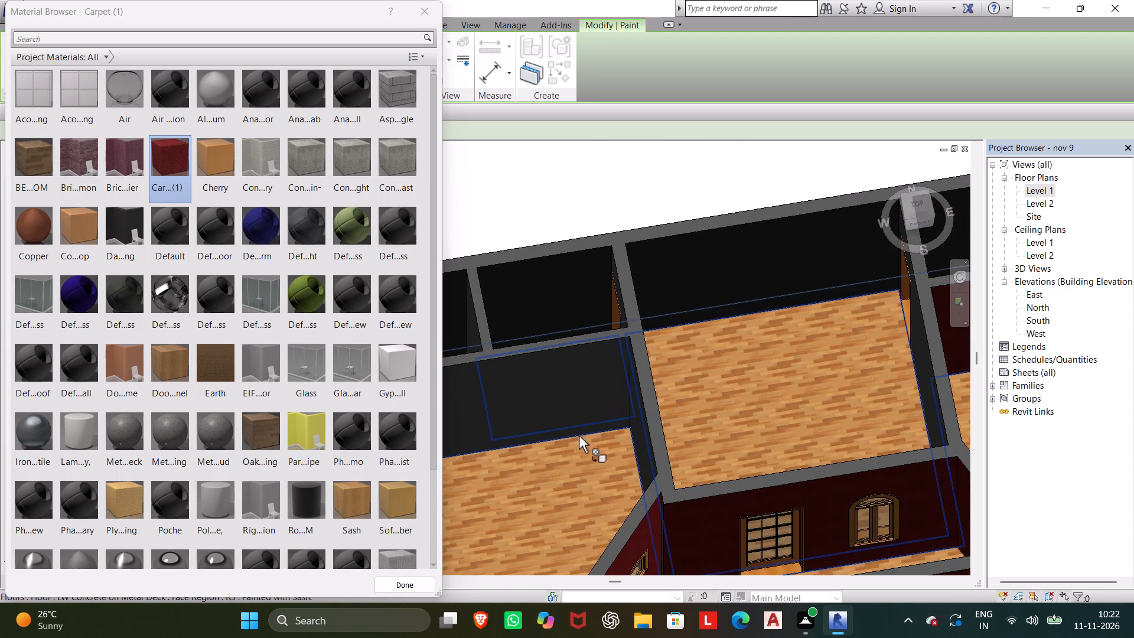
left_click(460, 372)
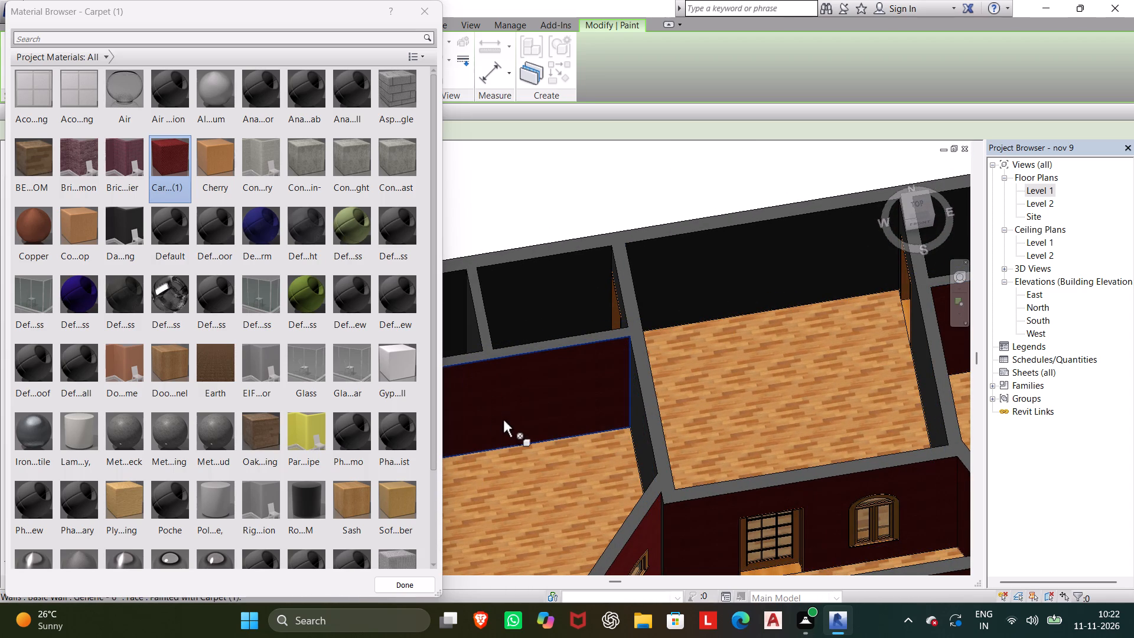
Paint the north-central room's east door wall, the north exterior wall's inner face and the west room's east partition wall with Carpet (1).
middle_click_drag(539, 421, 613, 432, "shift")
scroll(613, 431, "down", 1)
left_click(614, 421)
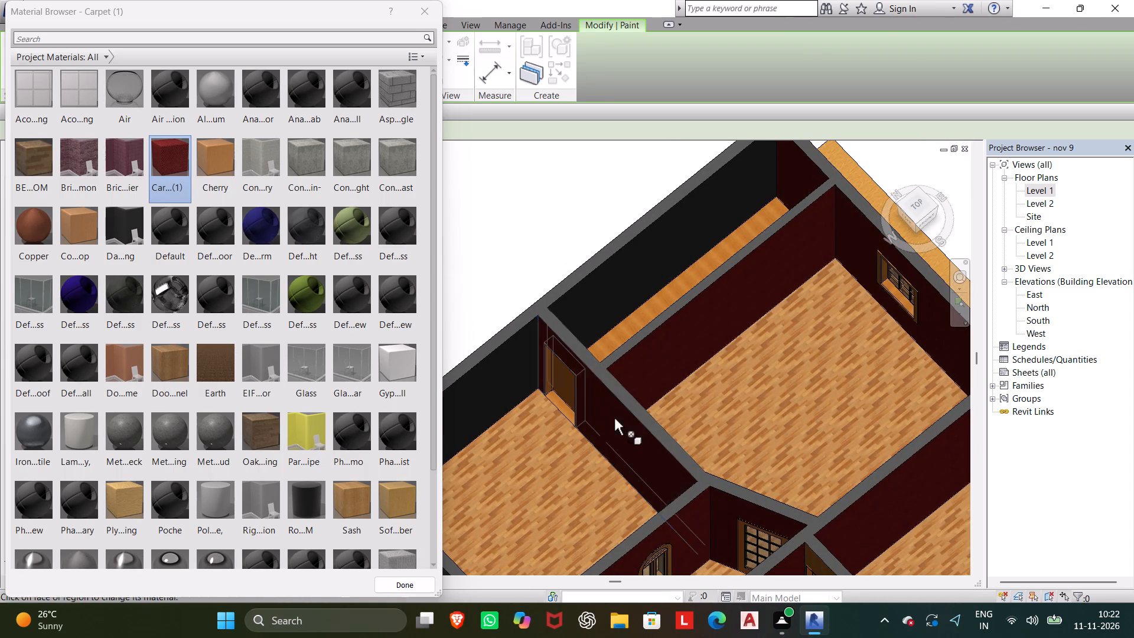
middle_click_drag(613, 418, 633, 358)
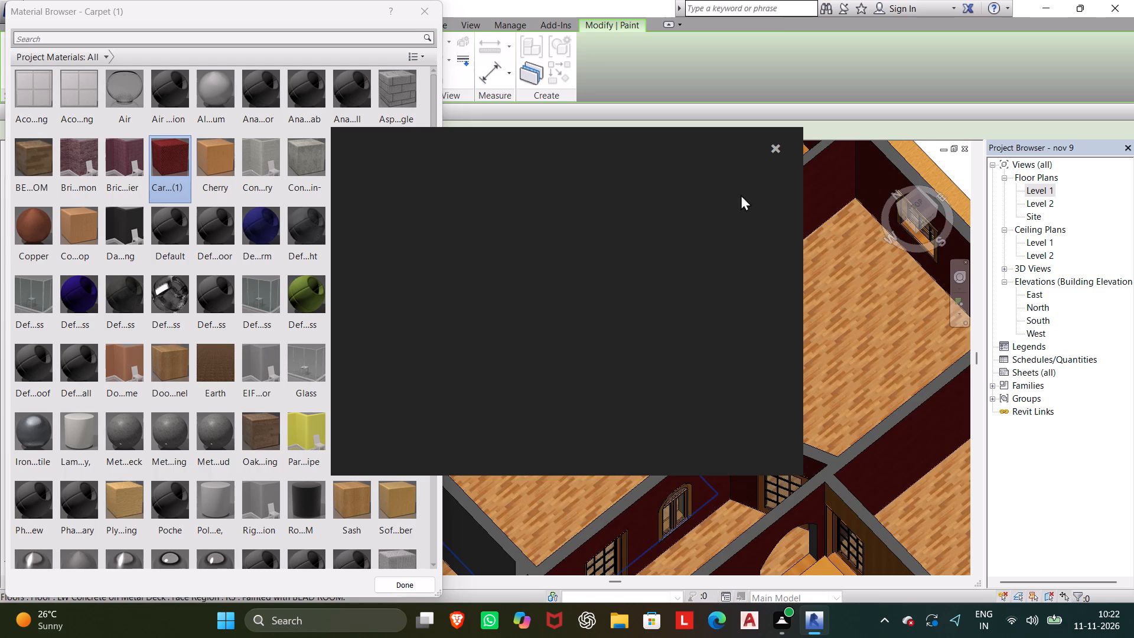
left_click(775, 151)
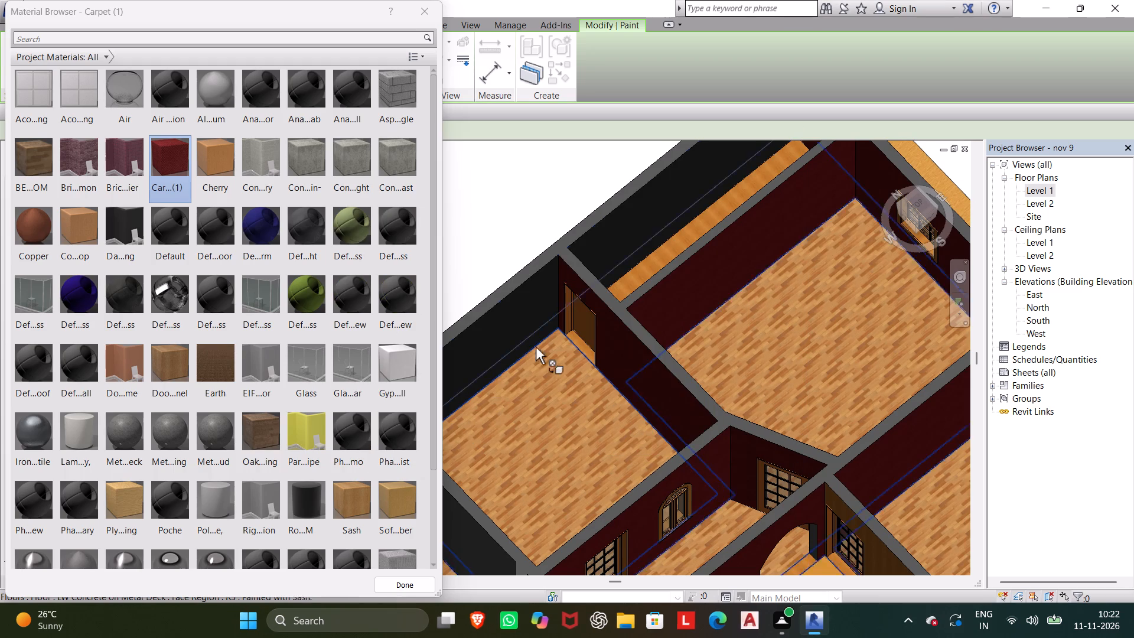
left_click(501, 319)
scroll(529, 352, "down", 4)
middle_click_drag(533, 351, 541, 343)
scroll(533, 351, "down", 1)
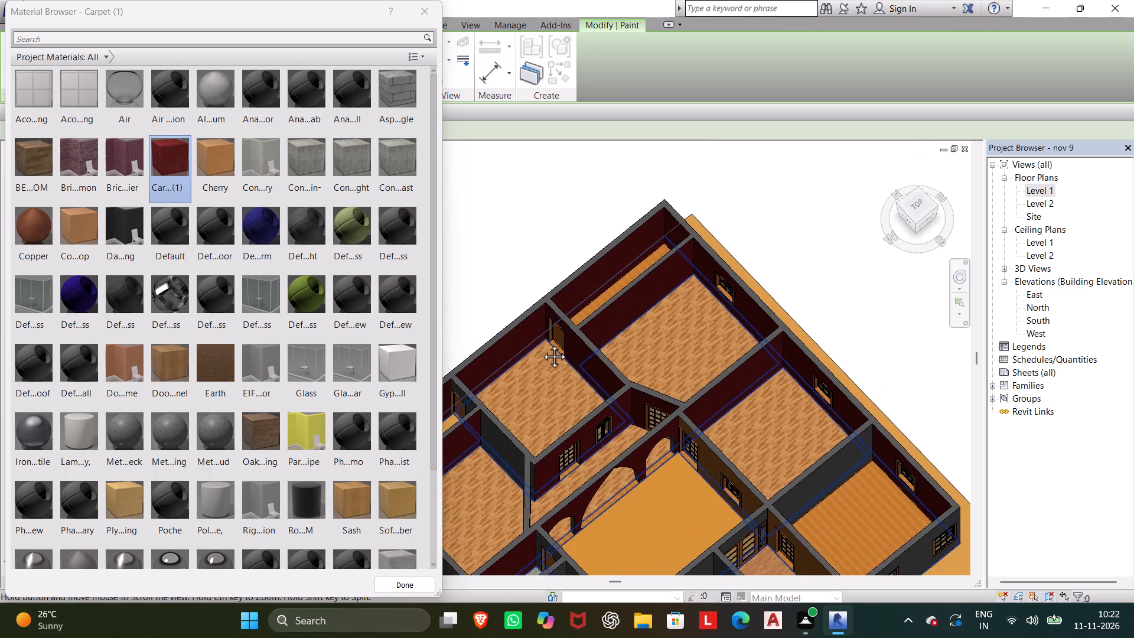
middle_click_drag(541, 343, 576, 251)
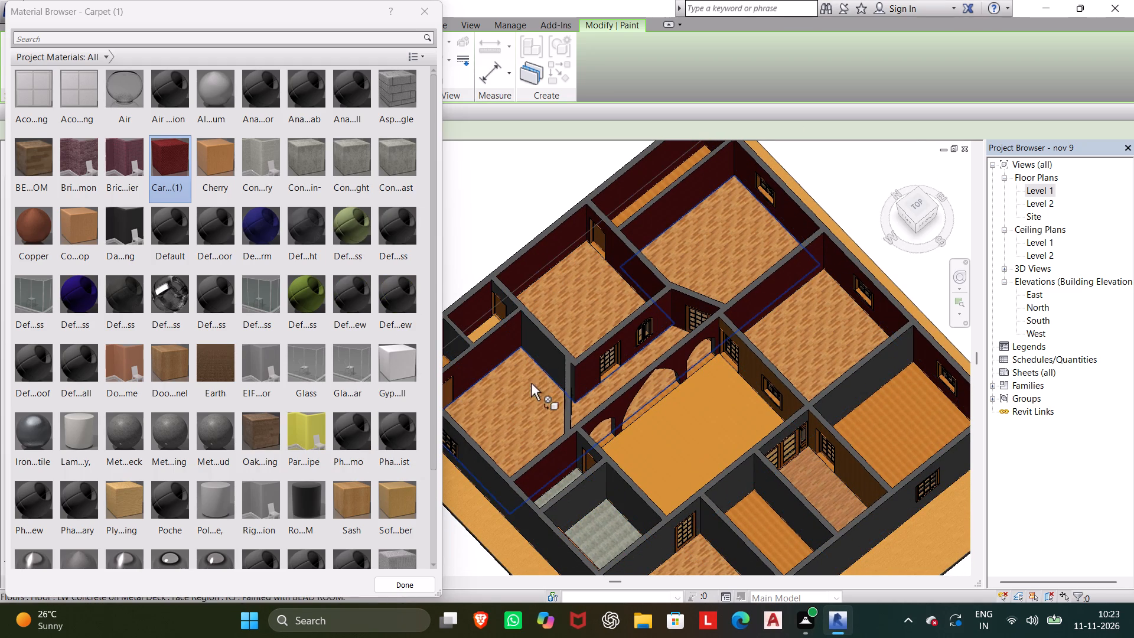
left_click(537, 336)
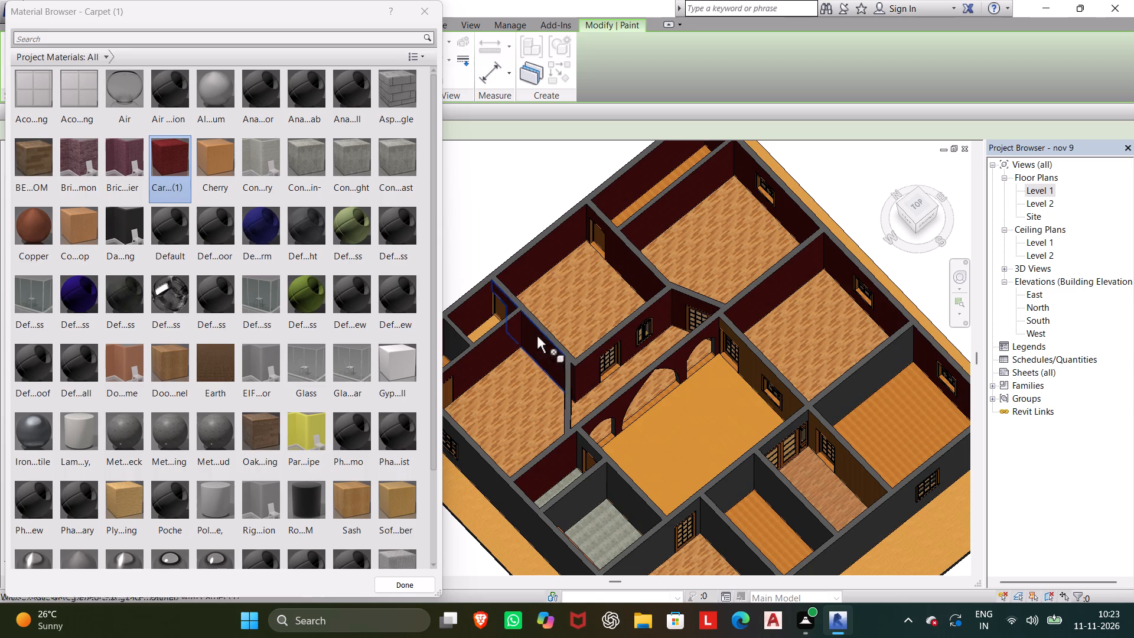
Paint the inner face of the west exterior wall and the north walls of the kitchen and southwest room with Carpet (1).
middle_click_drag(532, 369, 632, 346)
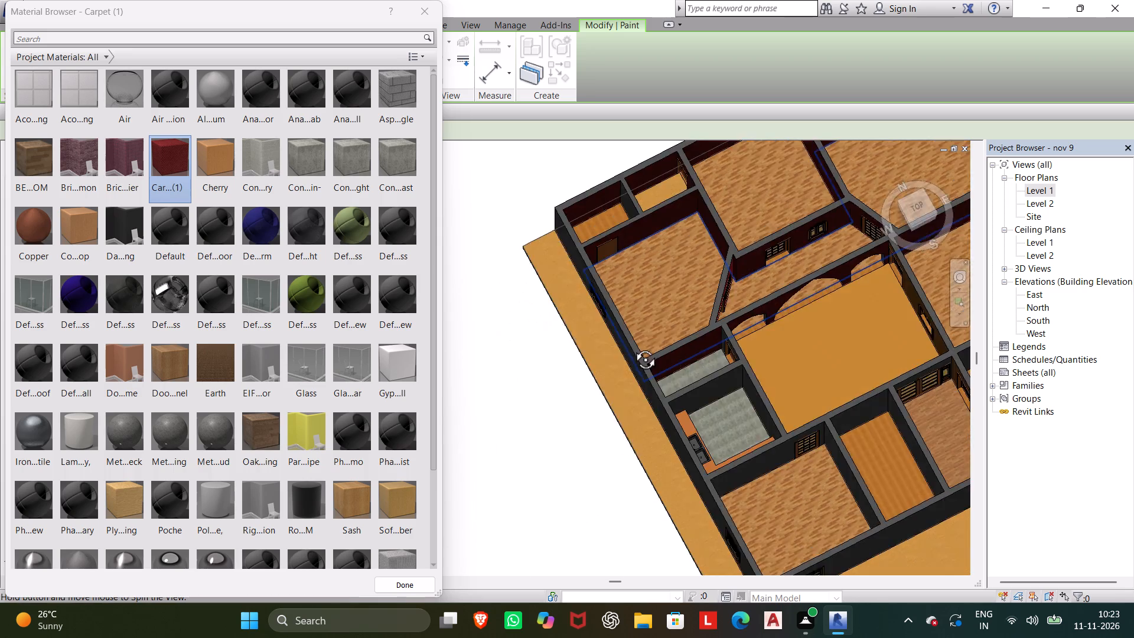
middle_click_drag(632, 346, 468, 242)
middle_click_drag(520, 274, 421, 346)
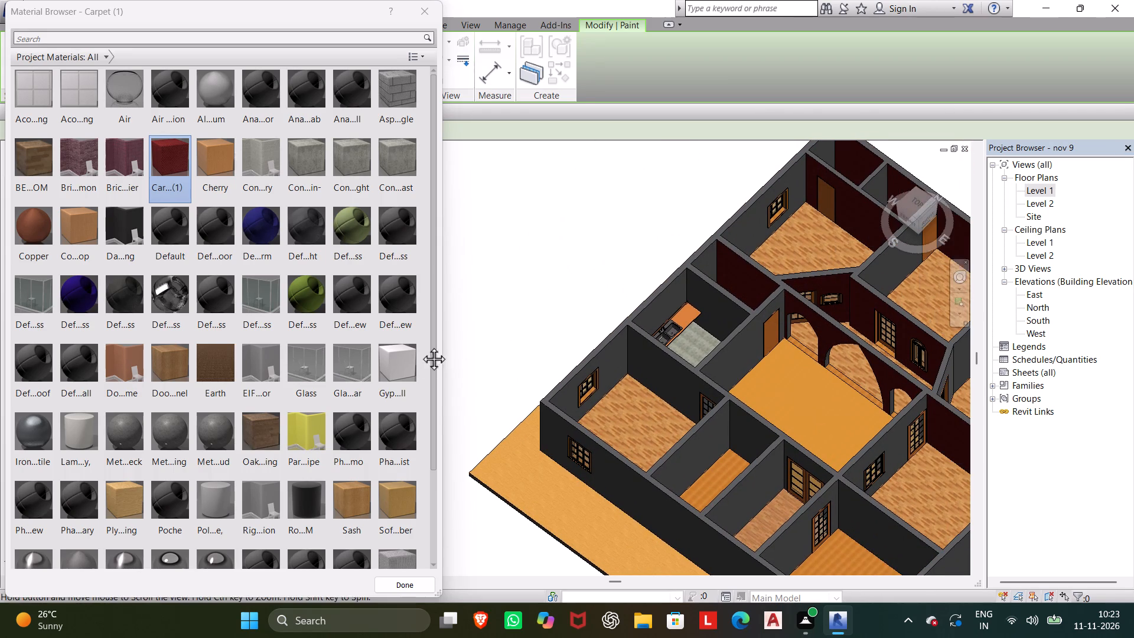
middle_click_drag(421, 346, 417, 351)
left_click(744, 230)
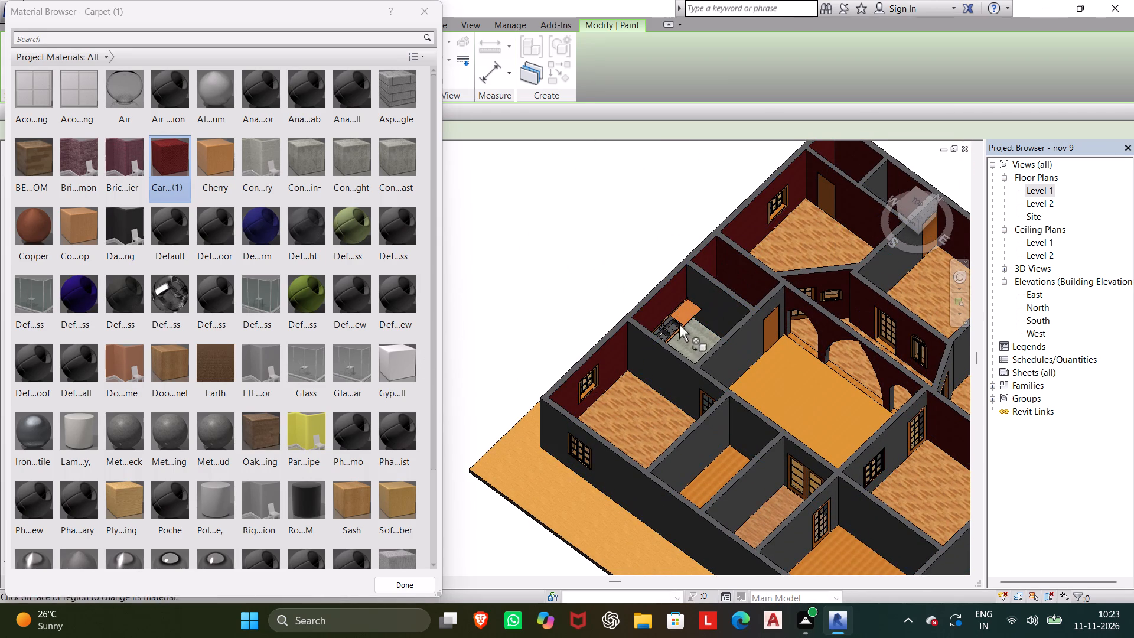
left_click(703, 298)
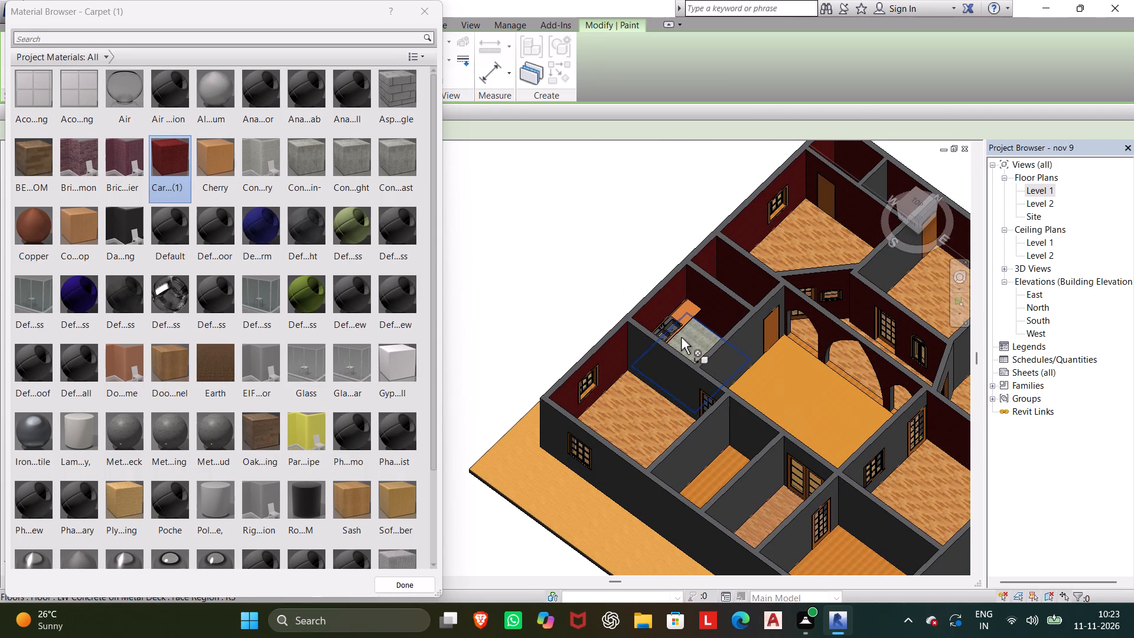
left_click(661, 372)
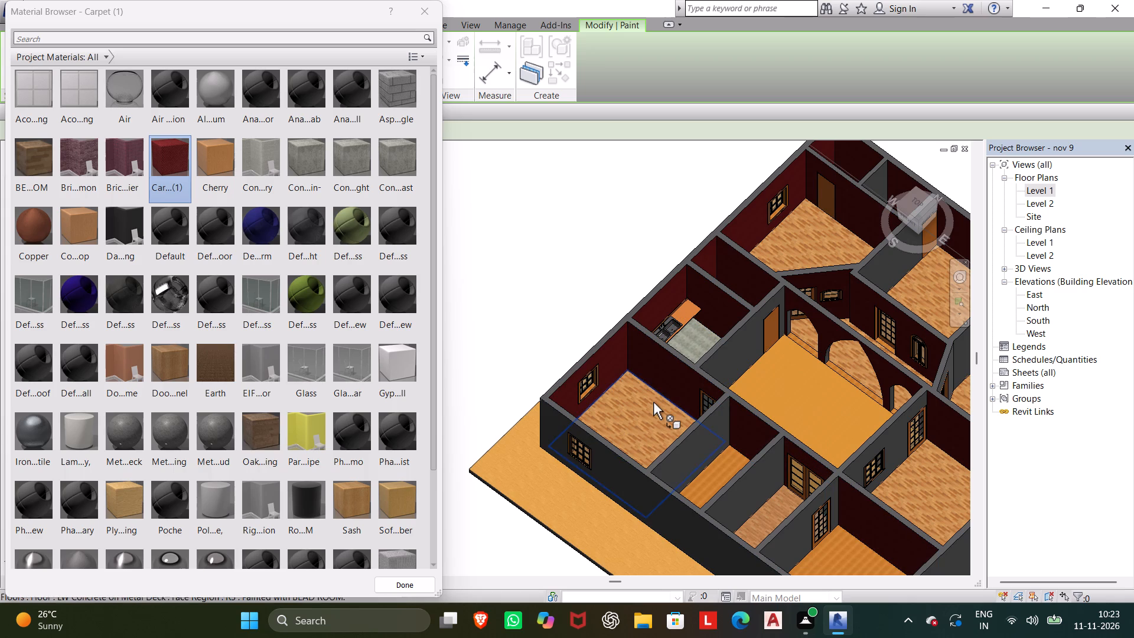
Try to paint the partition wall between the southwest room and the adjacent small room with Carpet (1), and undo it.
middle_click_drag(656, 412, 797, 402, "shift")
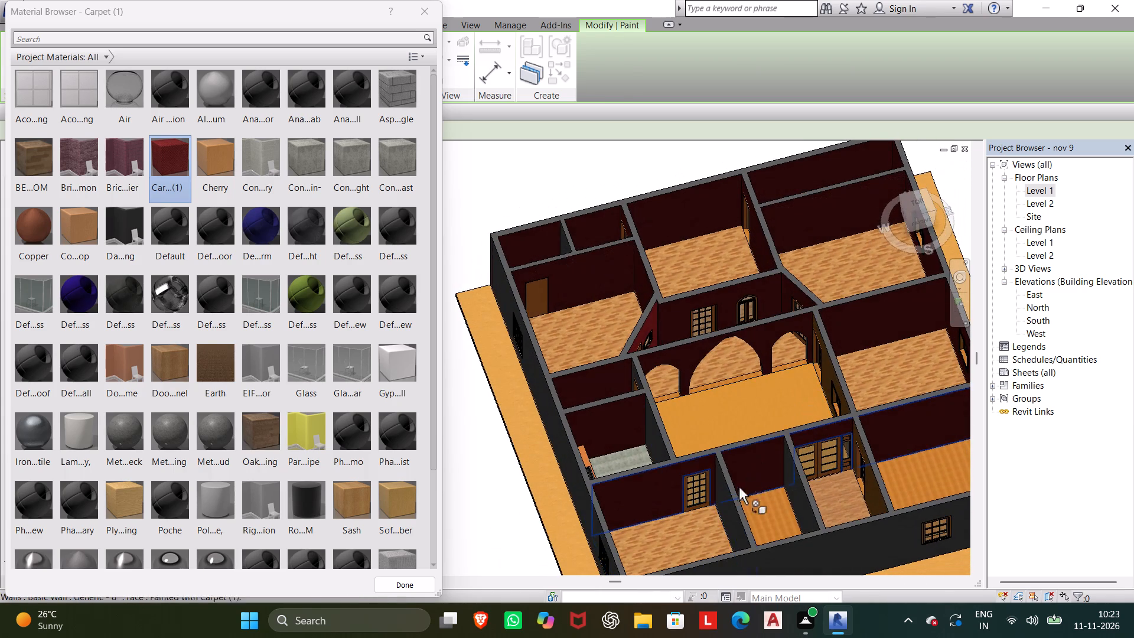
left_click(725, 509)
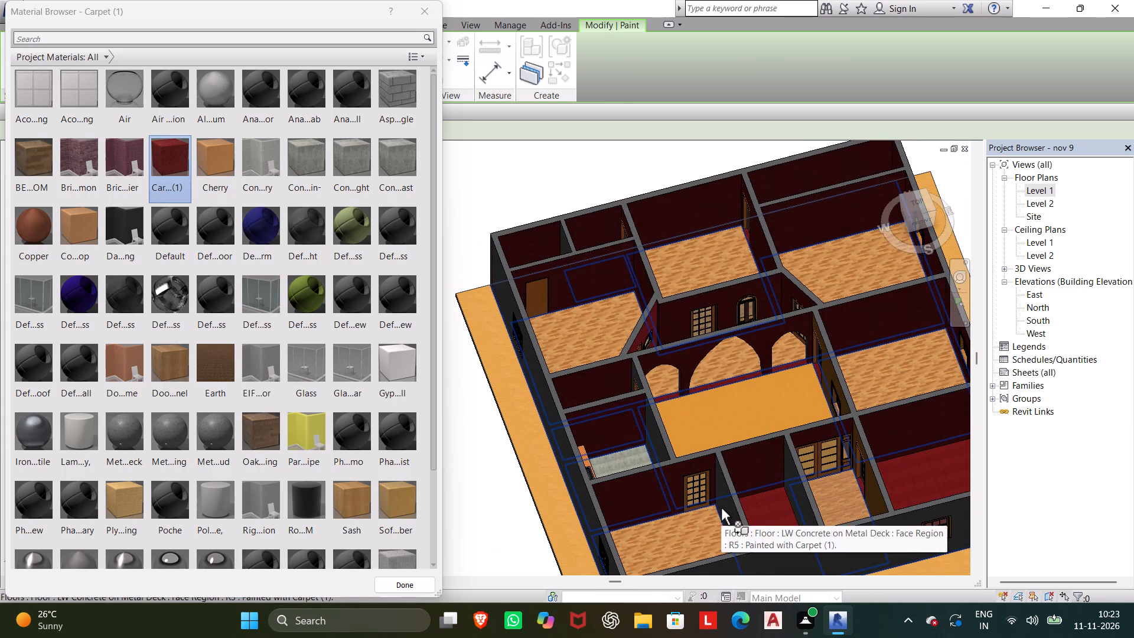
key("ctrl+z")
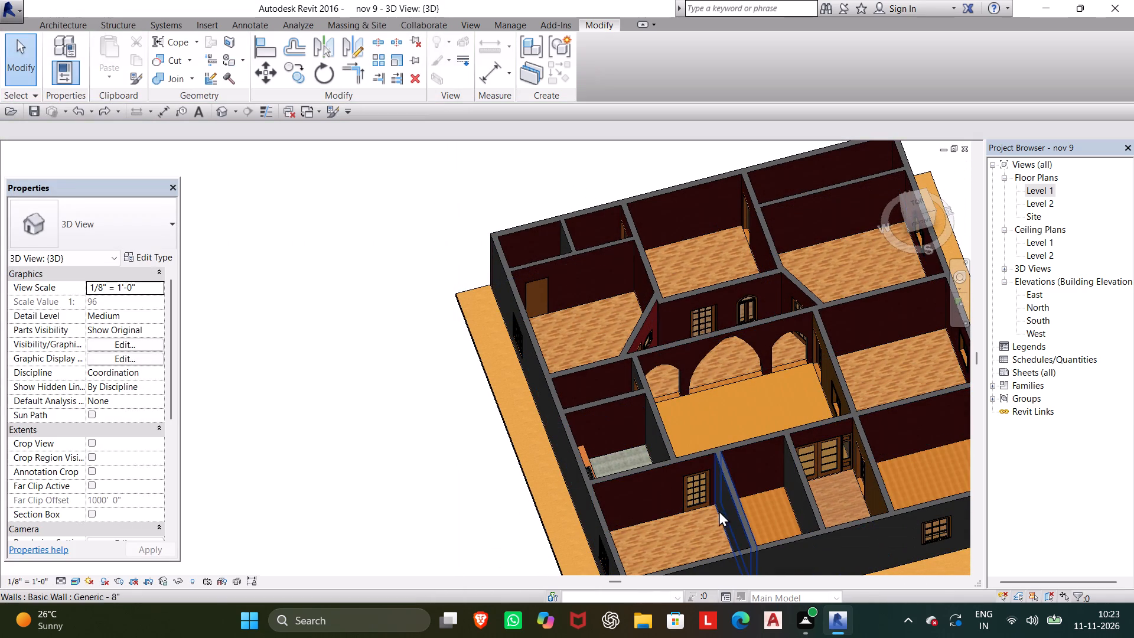
Paint the east partition walls of the southwest room, adjacent small room and kitchen, plus the west room's angled wall, with Carpet (1).
middle_click_drag(675, 517, 778, 481, "shift")
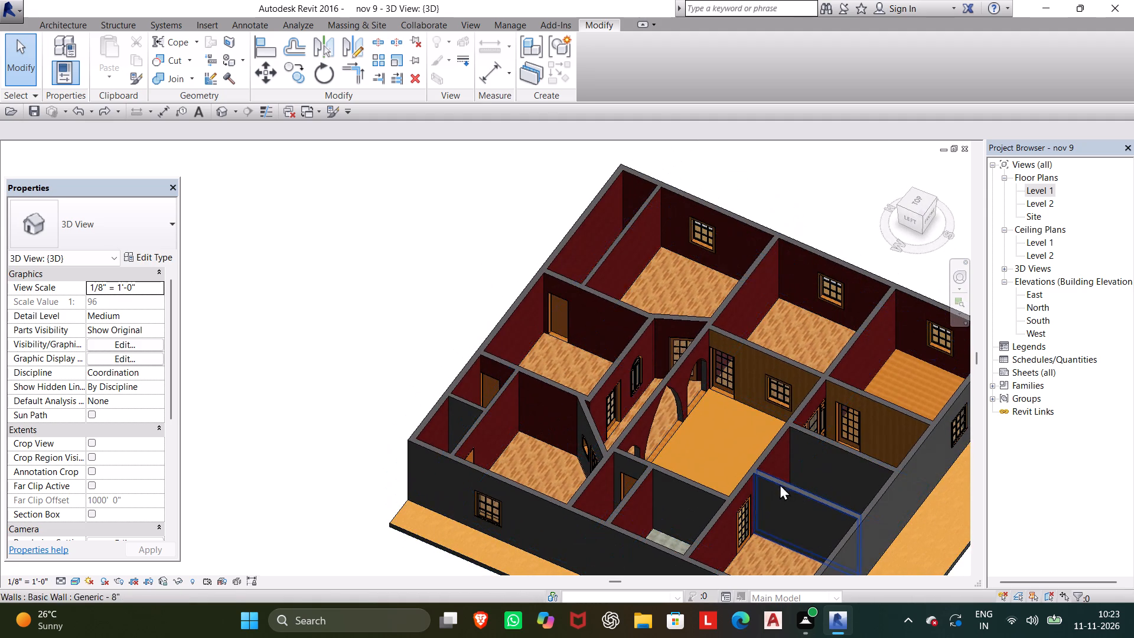
left_click(776, 488)
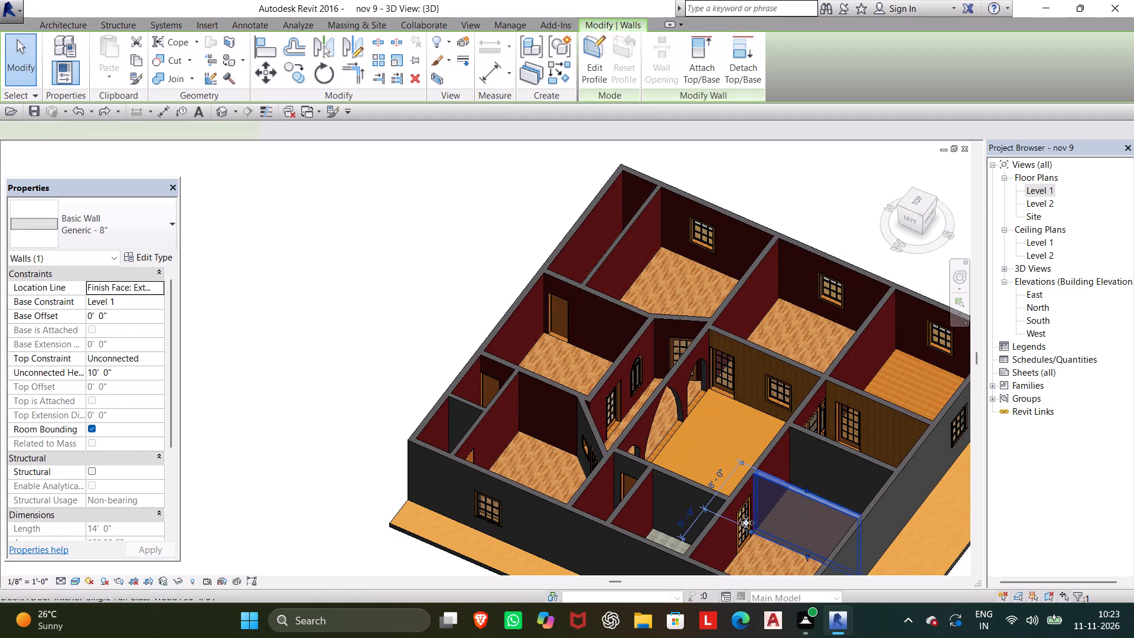
key("Escape")
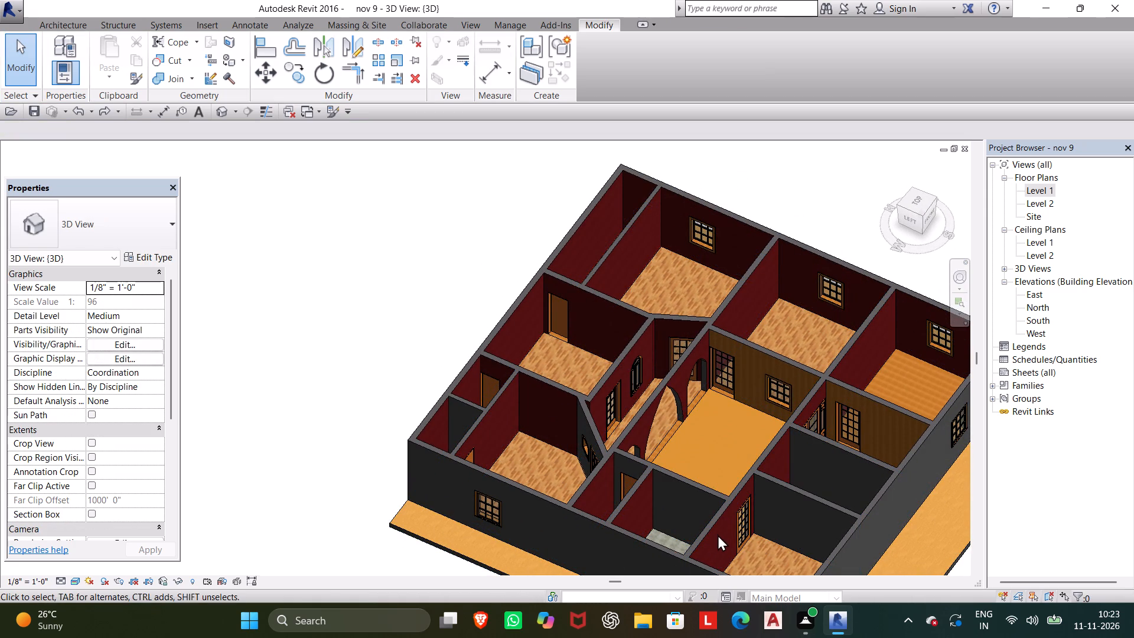
key("p")
key("t")
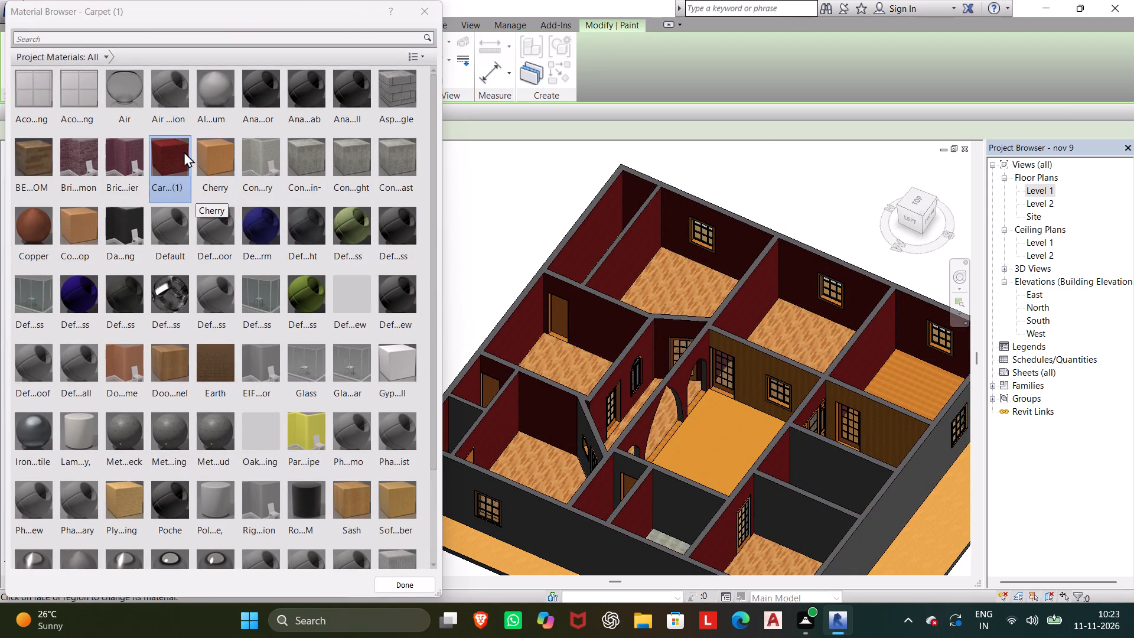
left_click(177, 154)
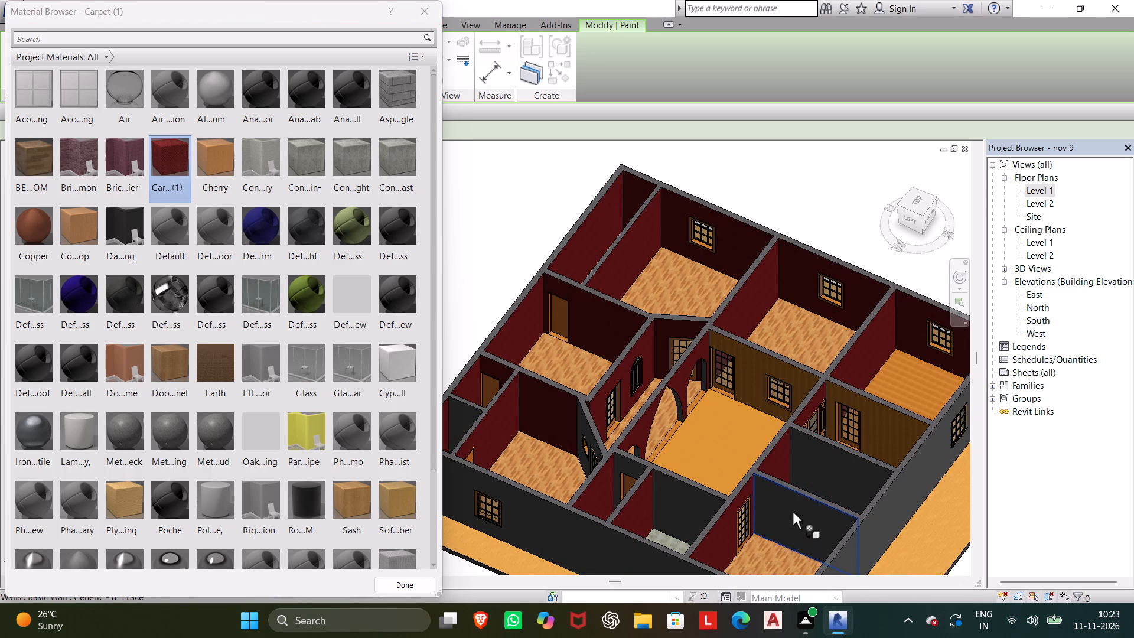
left_click(793, 512)
left_click(804, 450)
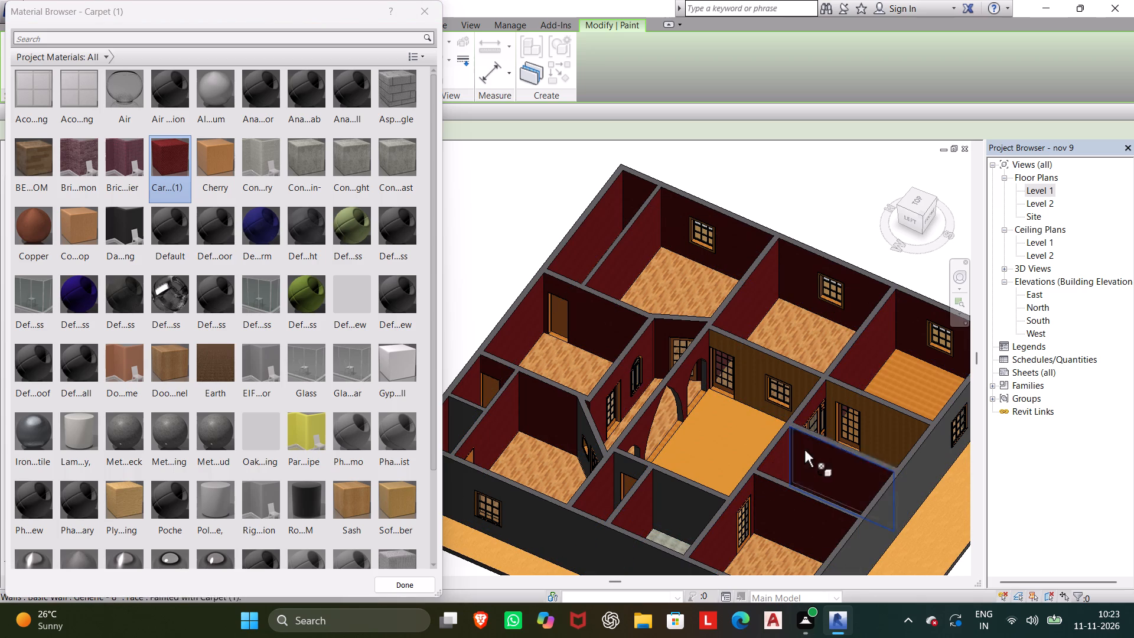
left_click(933, 362)
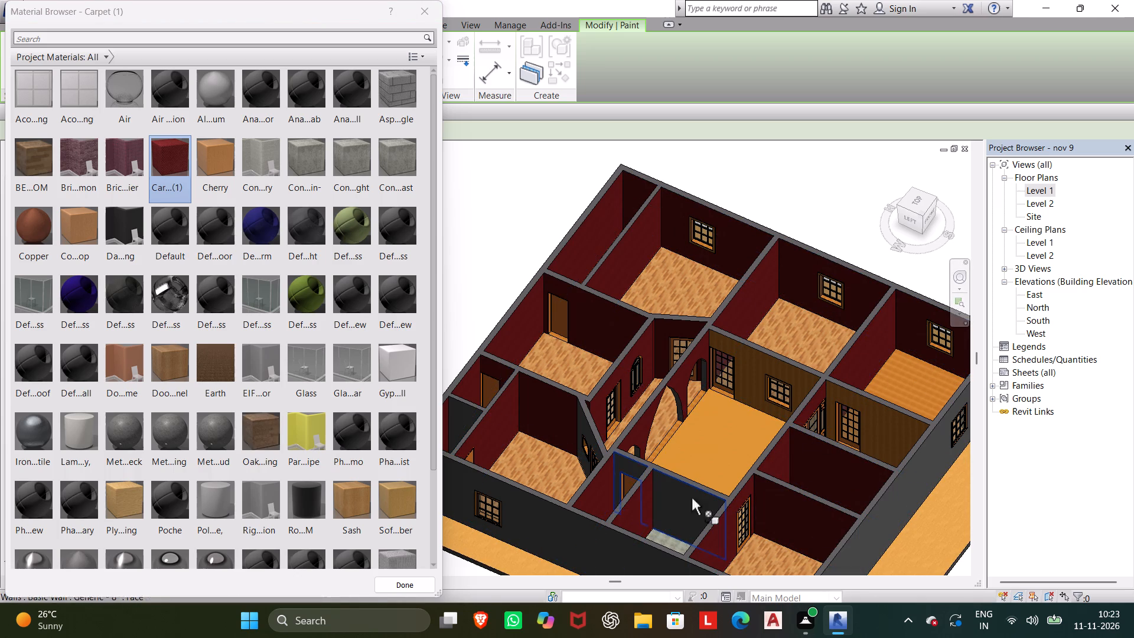
left_click(582, 442)
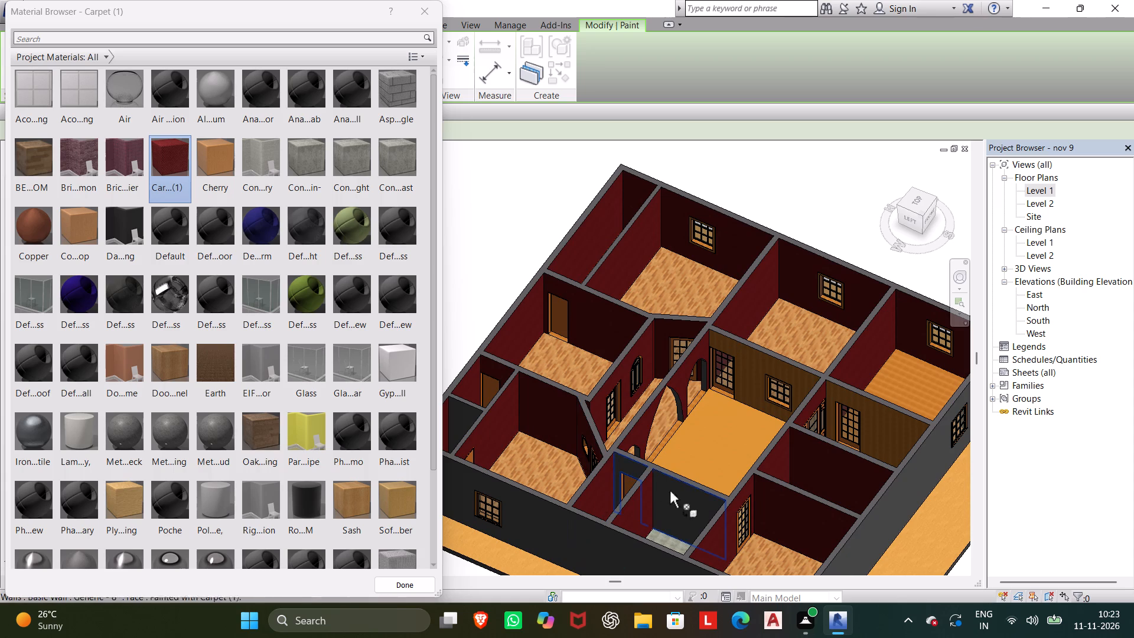
left_click(687, 513)
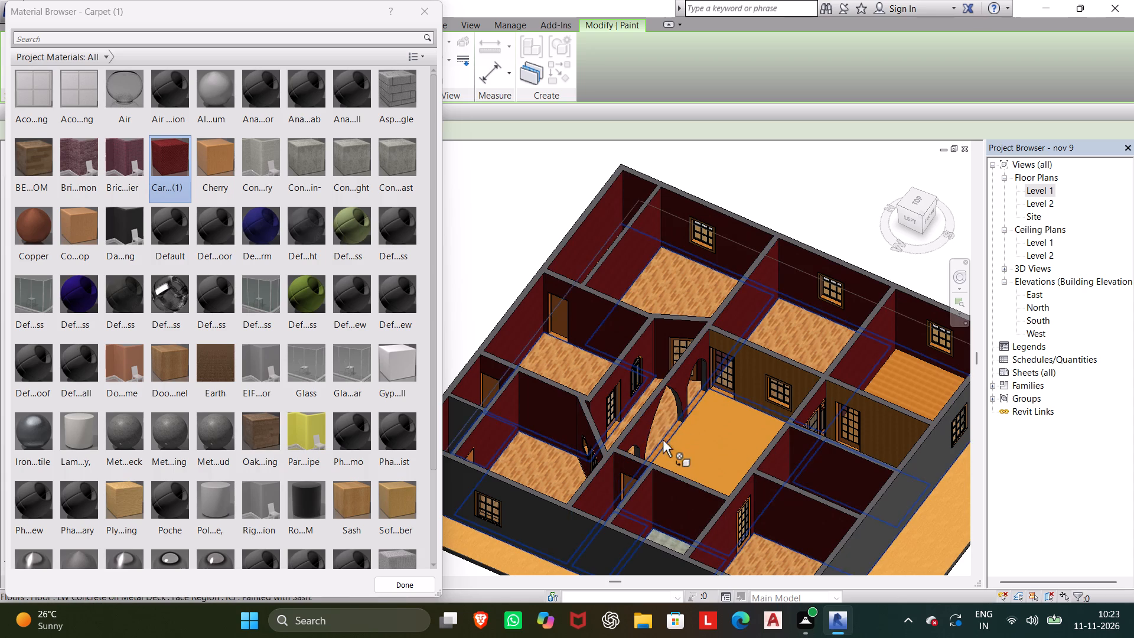
Paint the inner face of the south exterior window wall with Carpet (1).
middle_click_drag(637, 473, 661, 474, "shift")
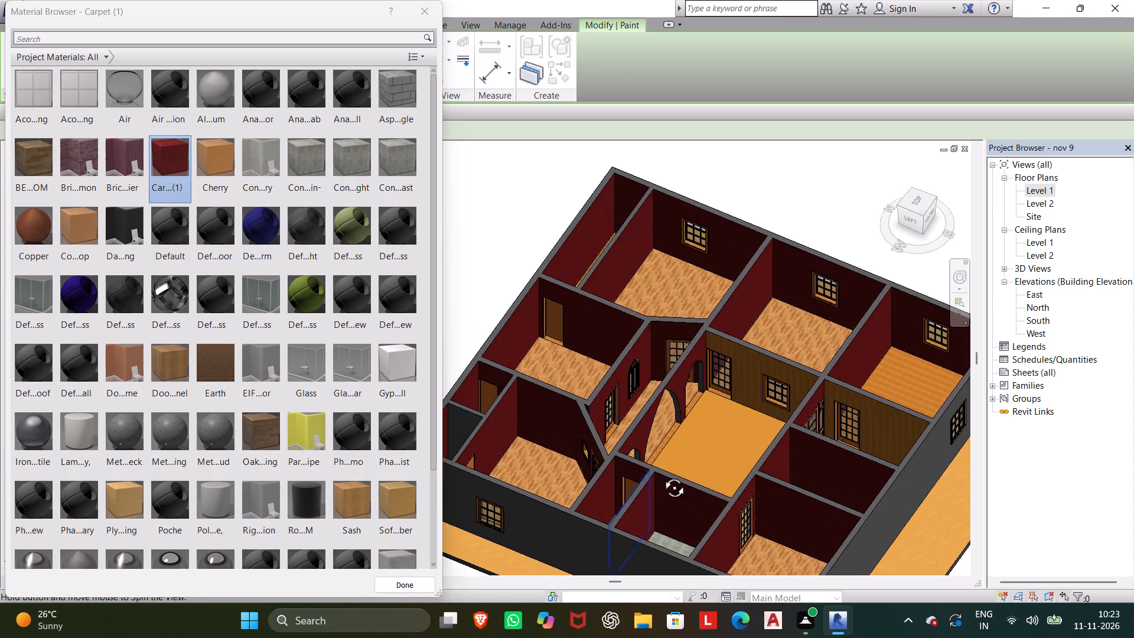
middle_click_drag(661, 474, 873, 431, "shift")
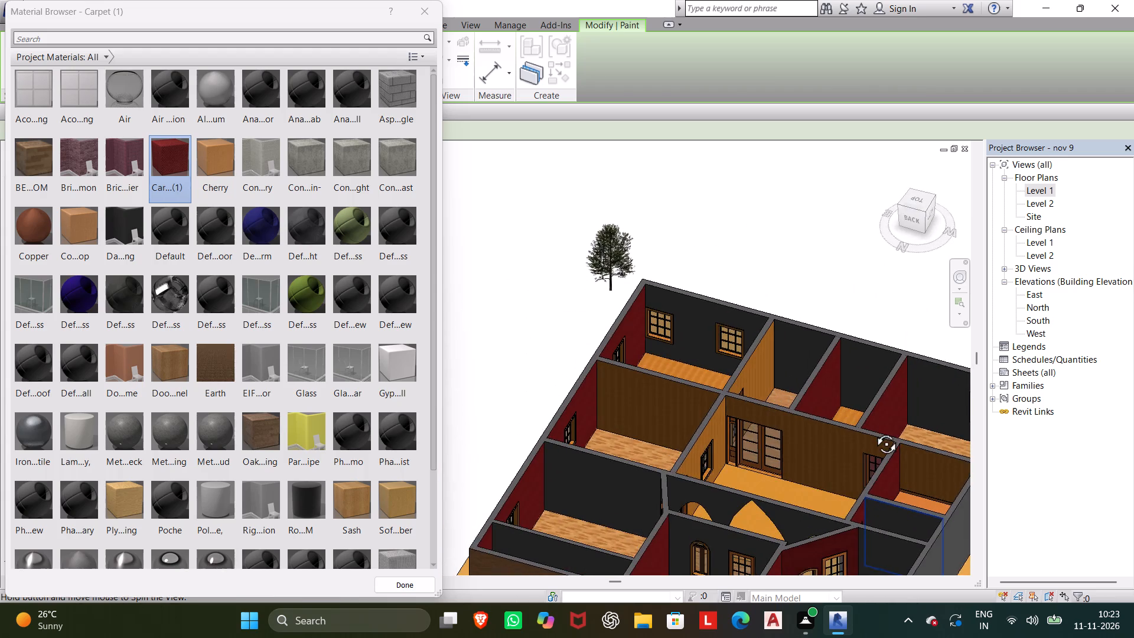
middle_click_drag(873, 431, 880, 424, "shift")
scroll(880, 426, "down", 1, "shift")
scroll(880, 424, "up", 1, "shift")
left_click(670, 366)
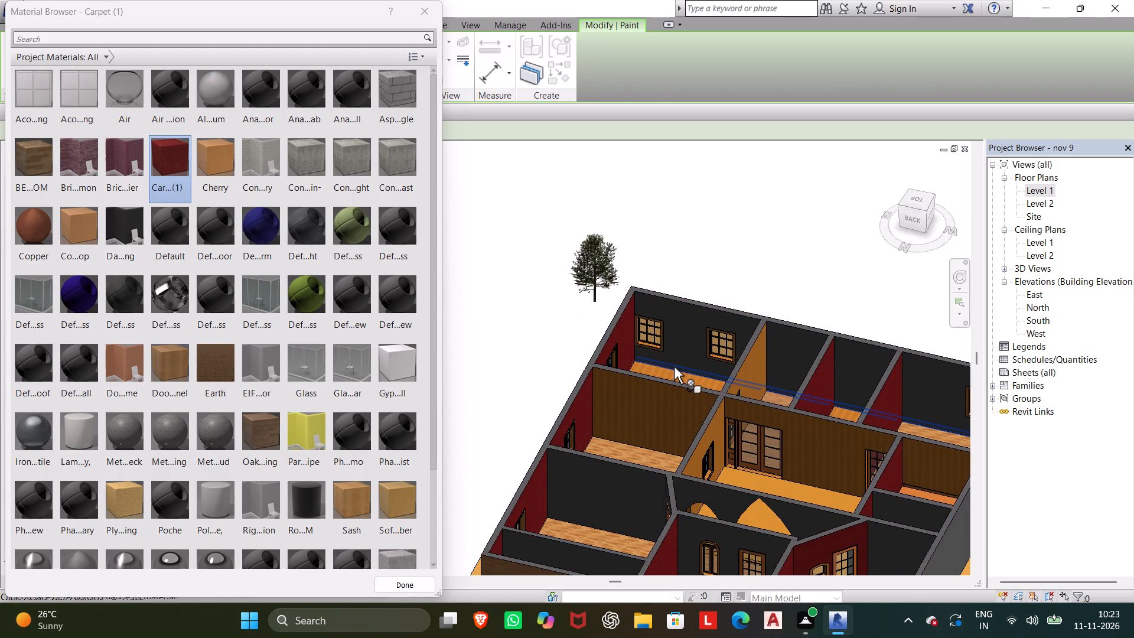
left_click(674, 323)
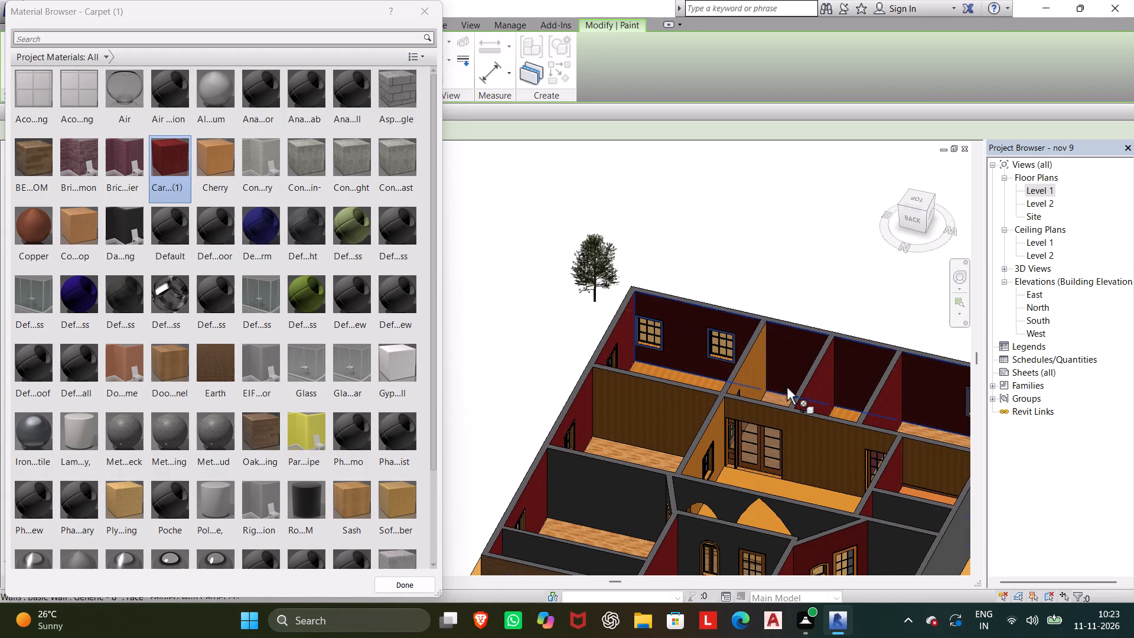
Paint the north face of the arched wall and the south partition walls of the small northern and kitchen-side rooms with Carpet (1).
scroll(777, 393, "down", 1)
middle_click_drag(778, 393, 698, 360)
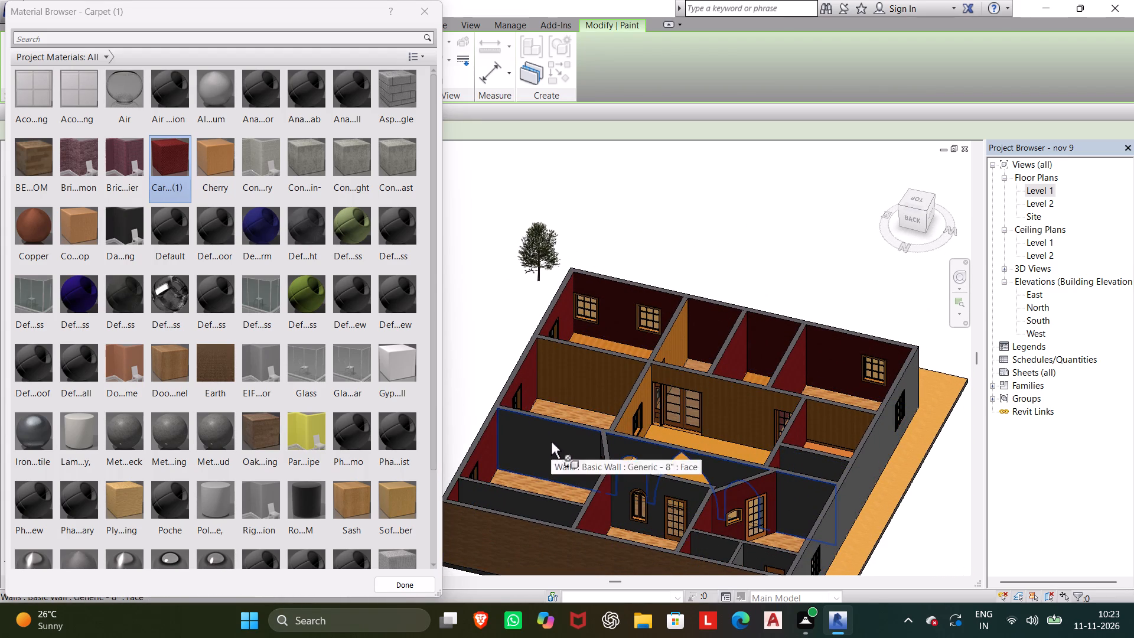
left_click(551, 442)
left_click(548, 502)
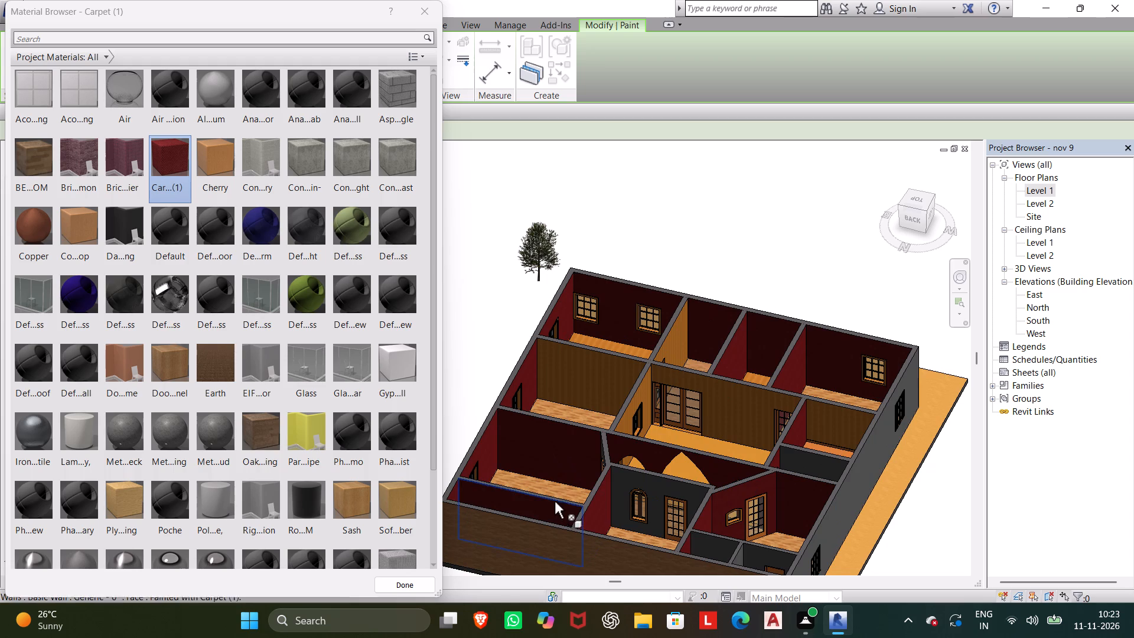
left_click(718, 543)
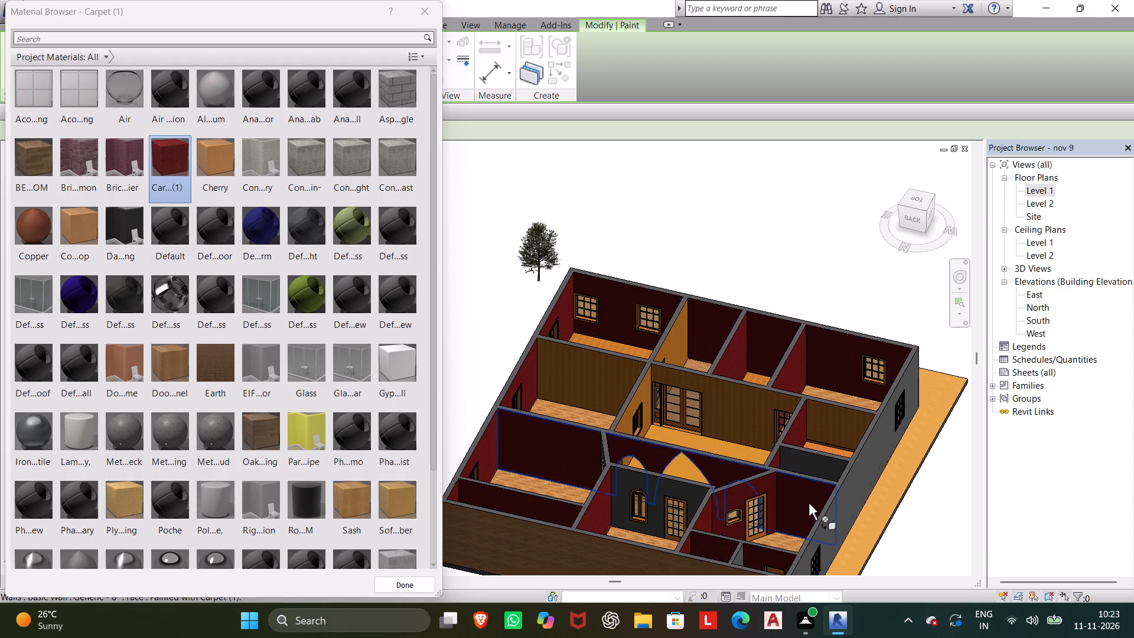
left_click(812, 460)
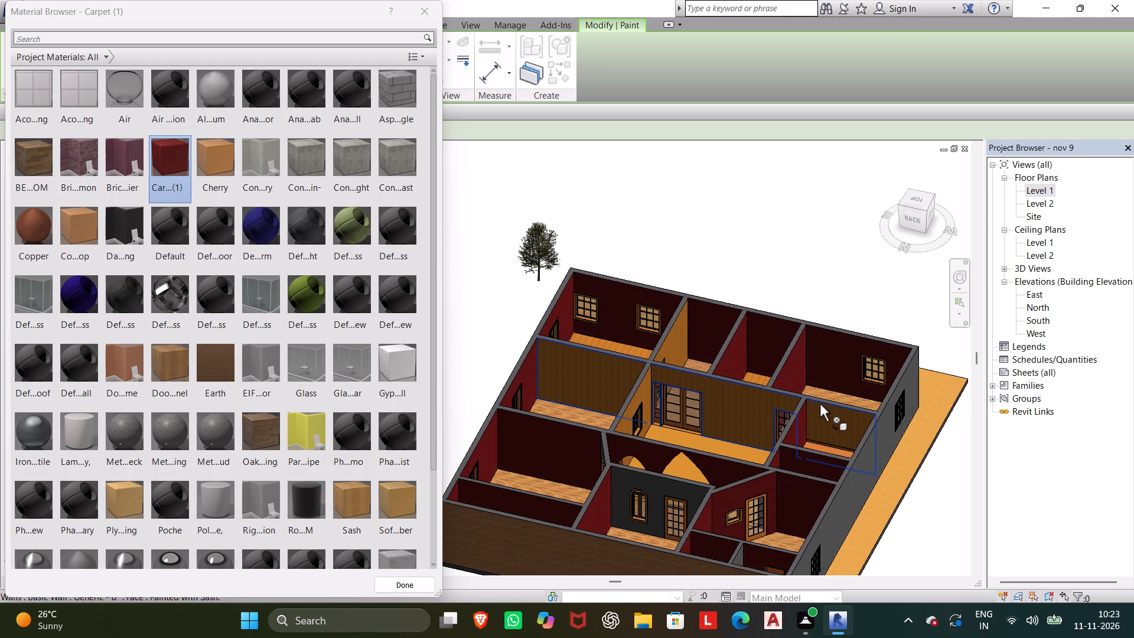
Paint the shared west wall of the two east-side rooms and the west walls of both small south rooms with Carpet (1).
middle_click_drag(820, 405, 1060, 377)
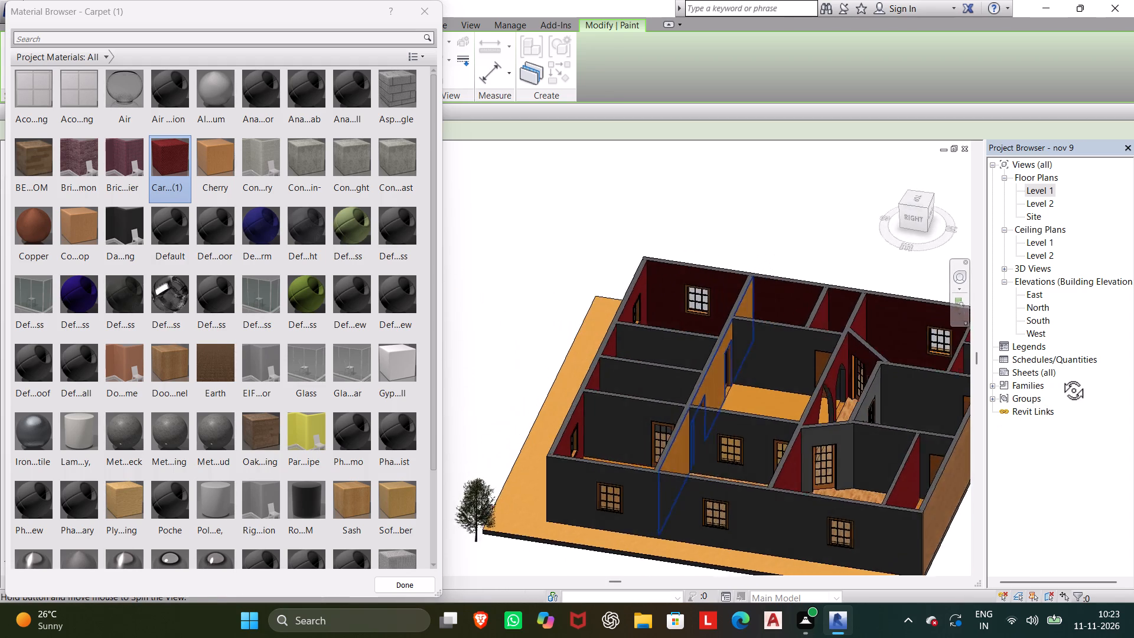
middle_click_drag(1060, 377, 1080, 390)
left_click(620, 464)
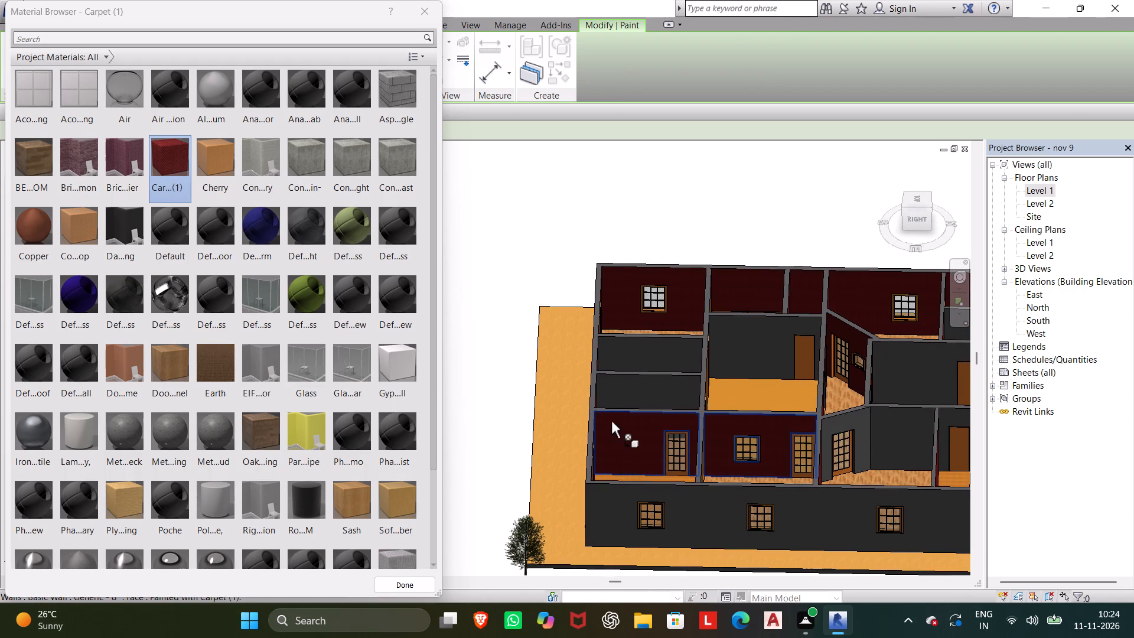
left_click(612, 391)
left_click(614, 348)
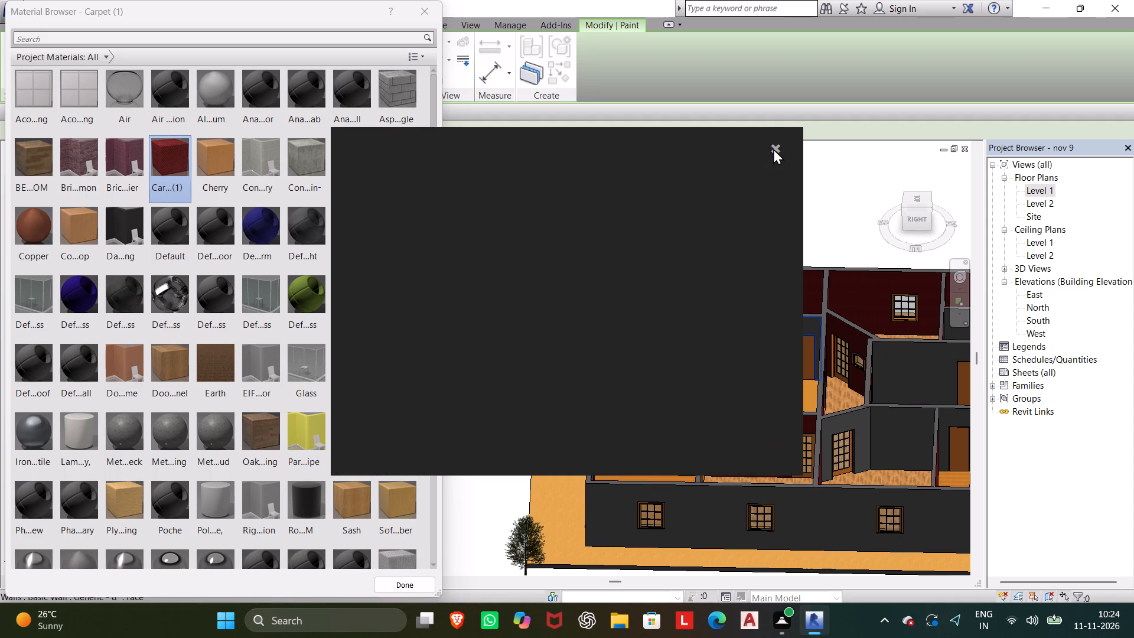
left_click(771, 150)
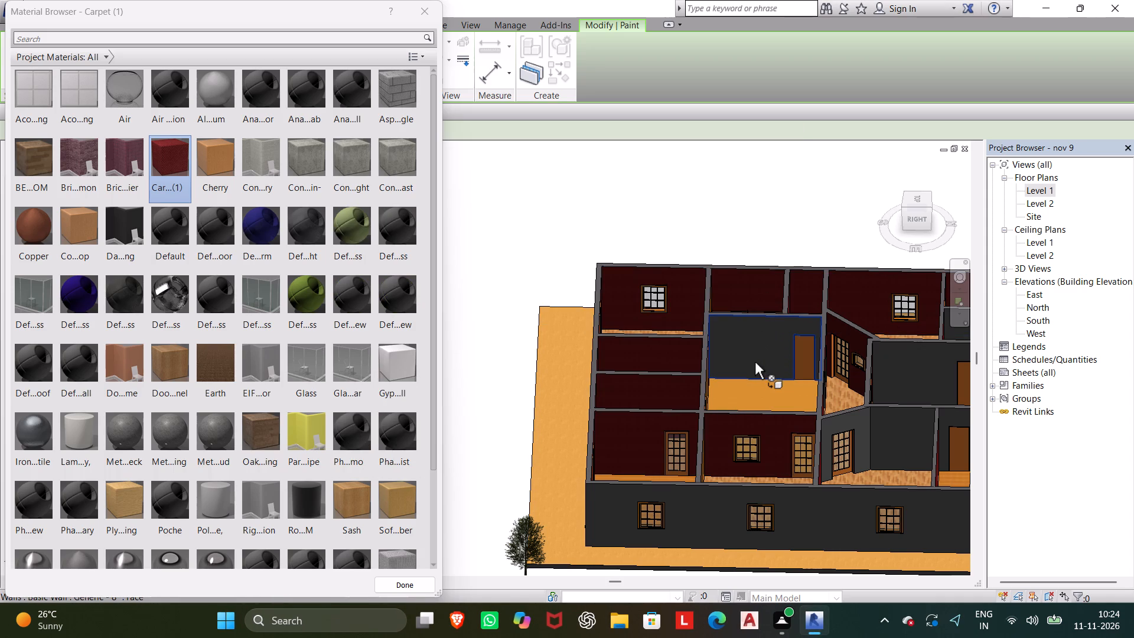
Paint the west walls of the central hall, north-central, northeast and small northern rooms, plus the northeast room's angled wall, with Carpet (1).
left_click(750, 374)
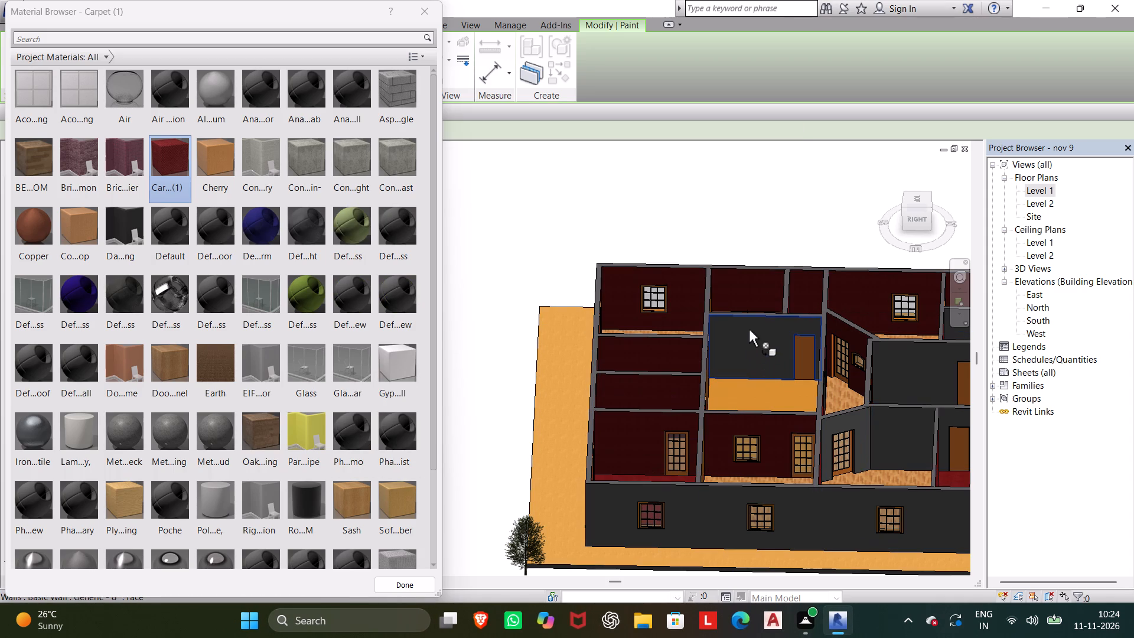
left_click(742, 314)
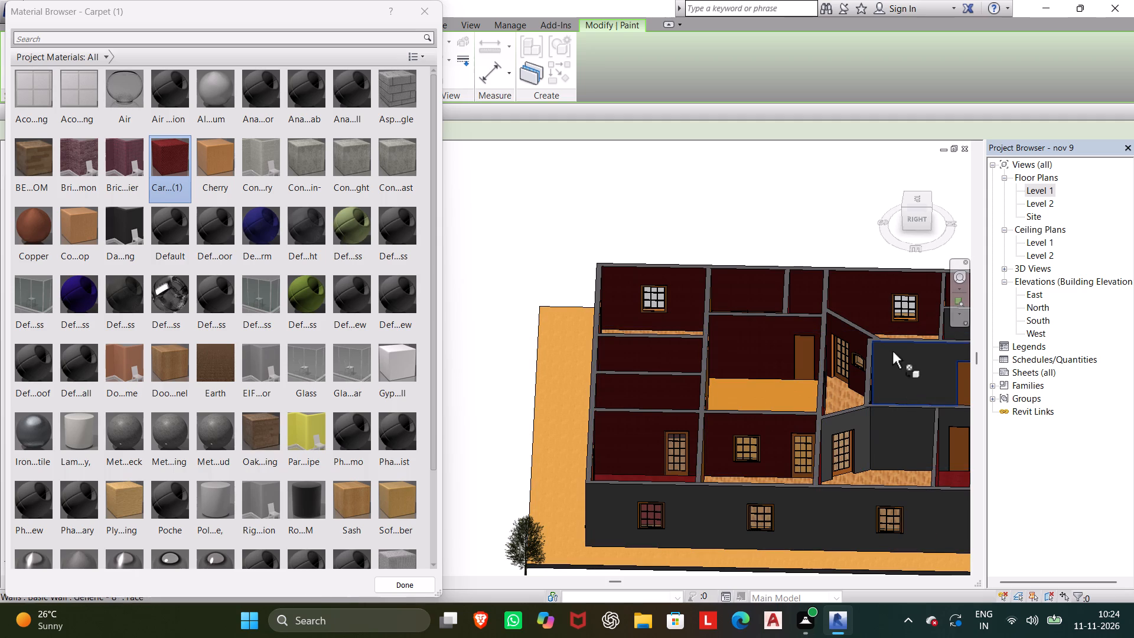
left_click(892, 350)
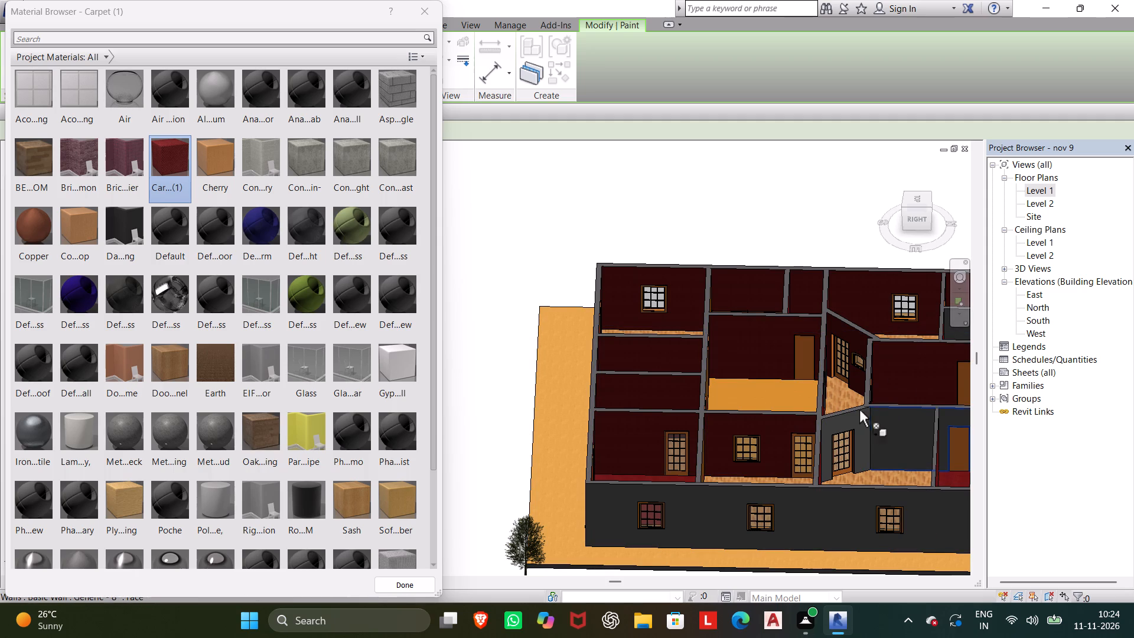
left_click(851, 410)
left_click(918, 409)
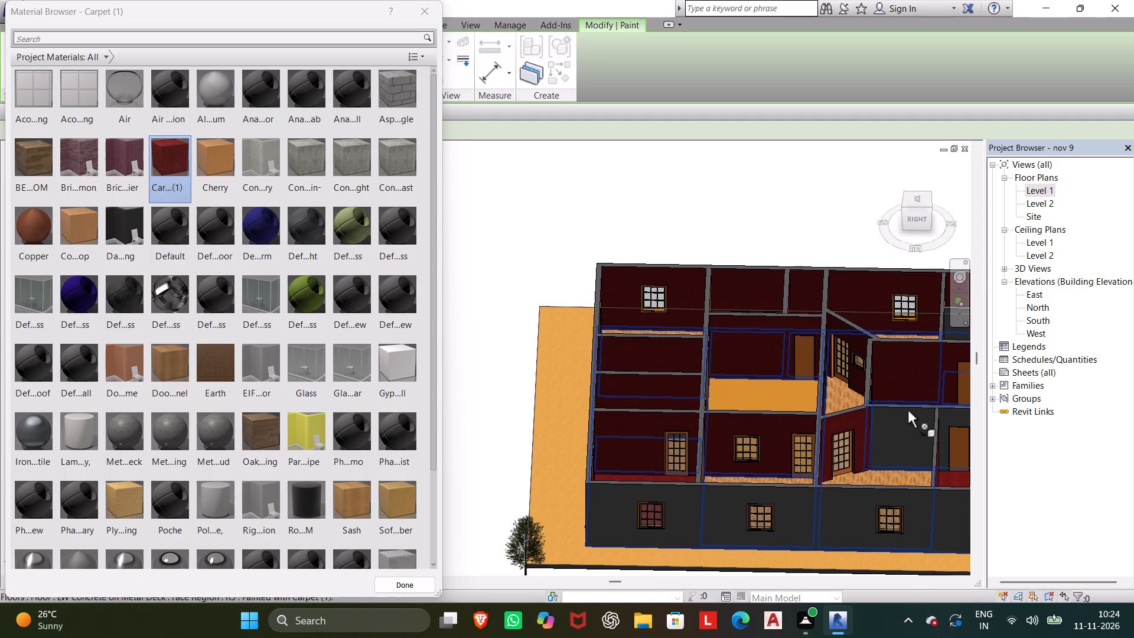
scroll(879, 414, "up", 4)
left_click(883, 405)
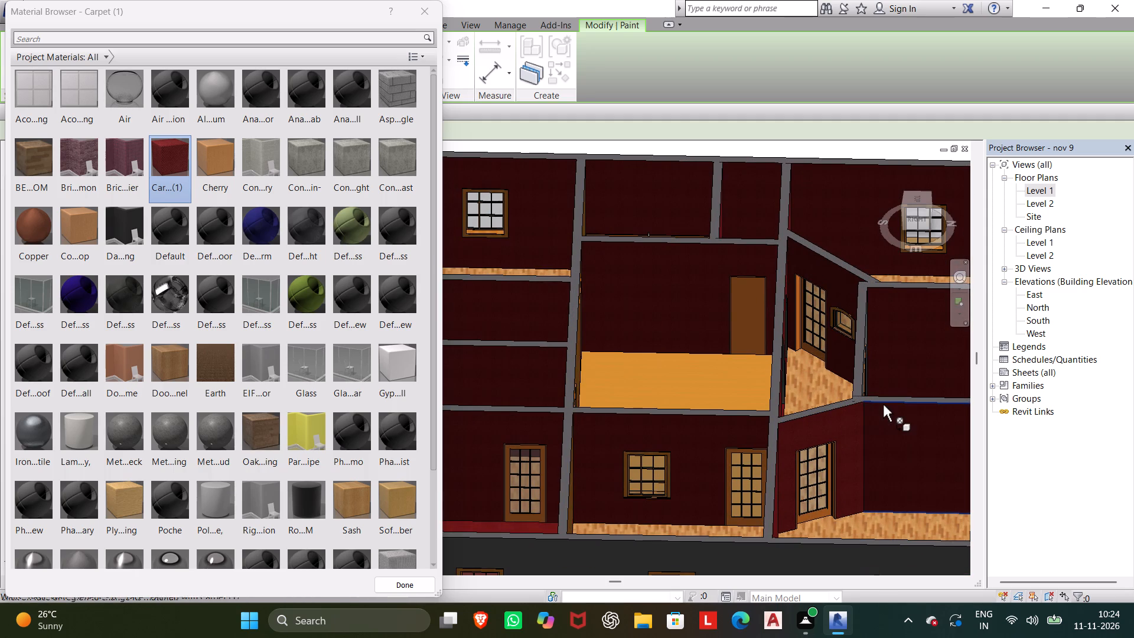
scroll(883, 405, "down", 2)
middle_click_drag(883, 405, 553, 378)
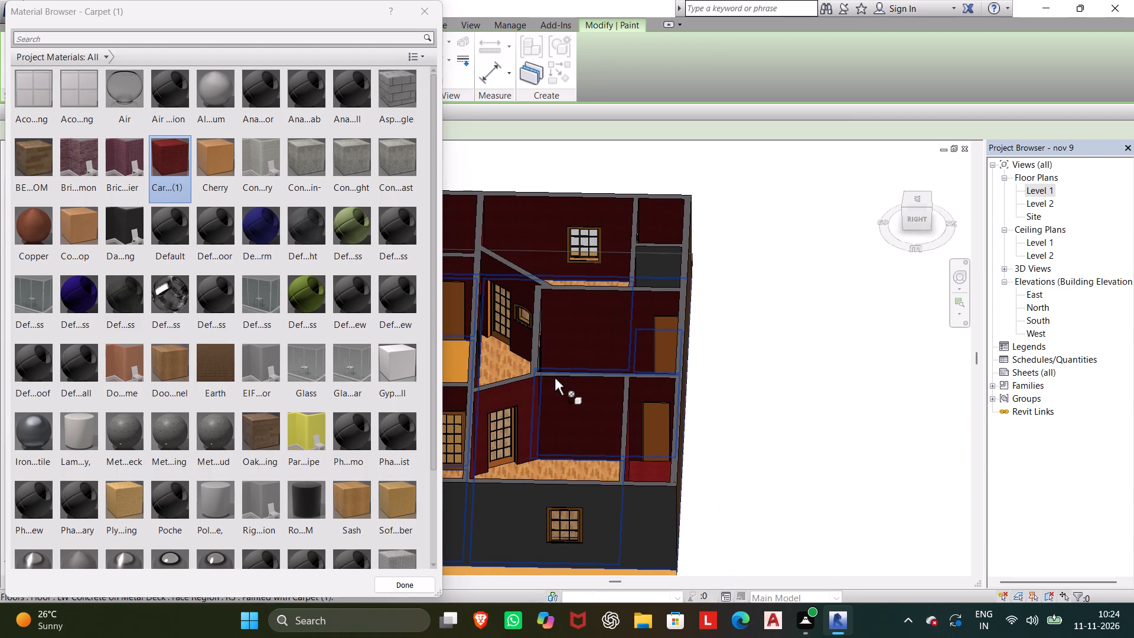
middle_click_drag(555, 378, 623, 443)
left_click(599, 185)
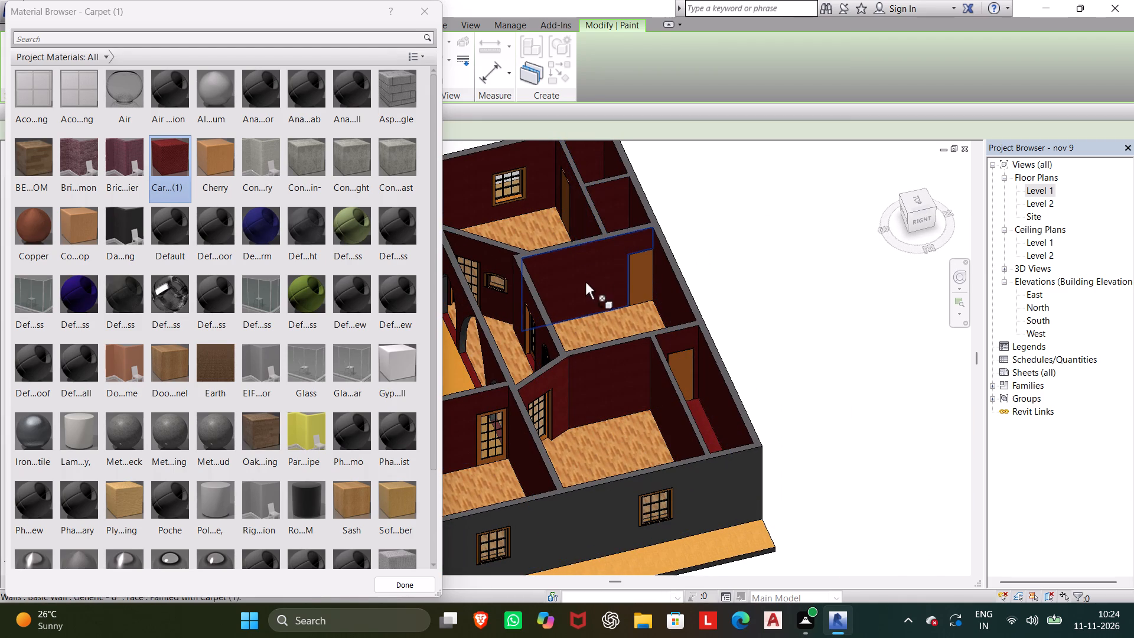
Examine the painted interior walls and floor finishes of the whole house from different 3D angles.
middle_click_drag(585, 289, 679, 382)
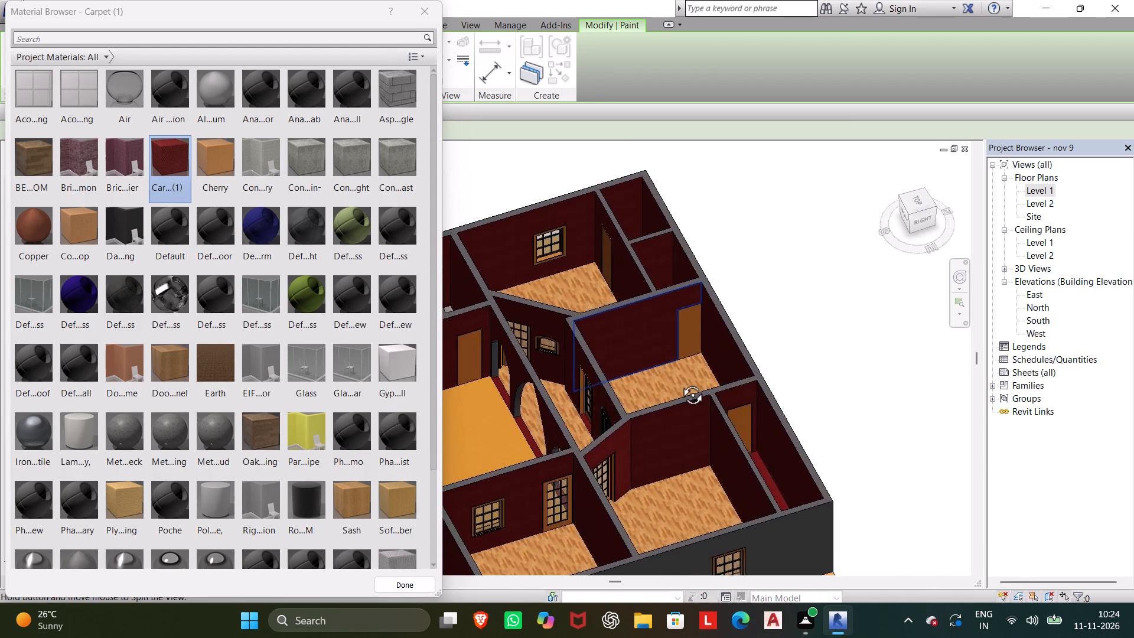
middle_click_drag(679, 382, 1133, 434)
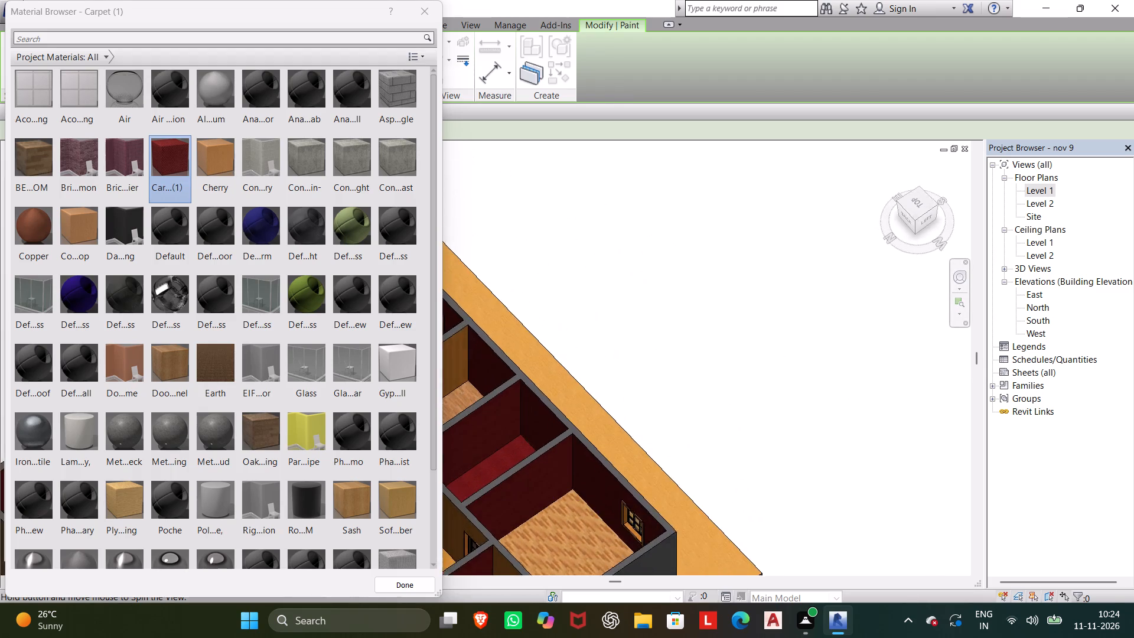
middle_click_drag(1133, 434, 1109, 469)
scroll(866, 401, "down", 1)
middle_click_drag(855, 400, 863, 302)
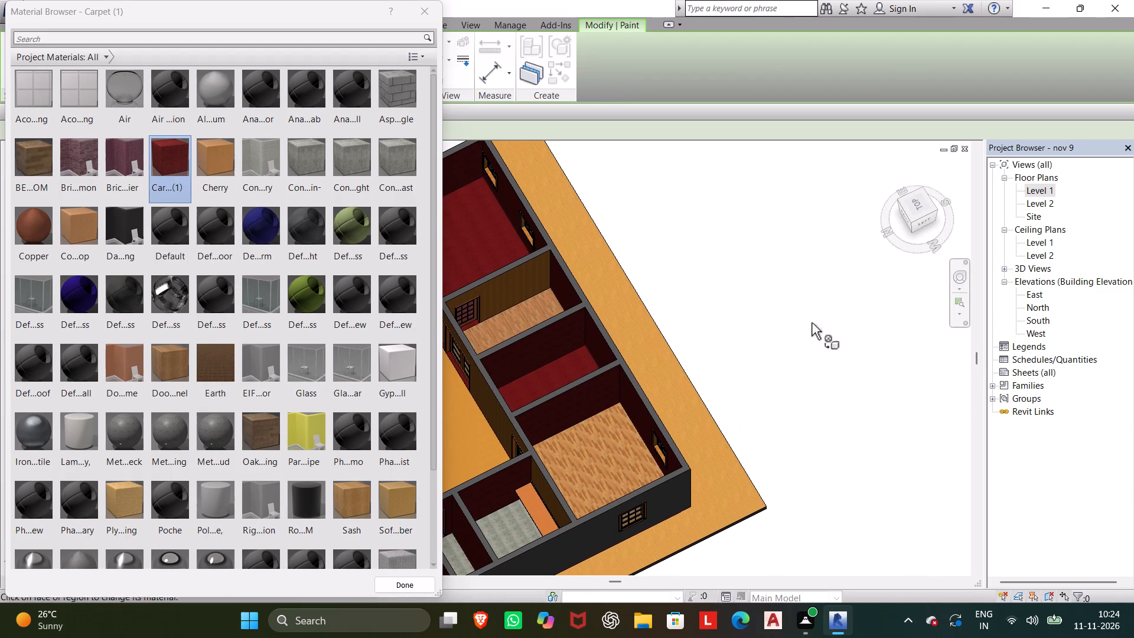
scroll(510, 304, "up", 3)
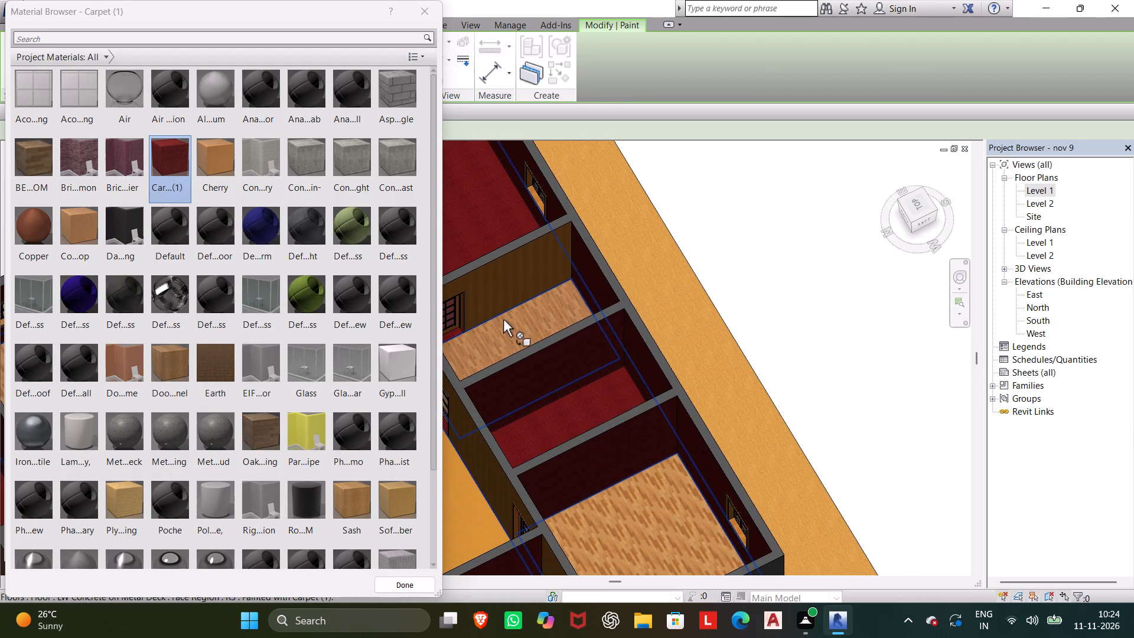
scroll(546, 353, "down", 7)
scroll(540, 409, "down", 2)
middle_click_drag(540, 409, 646, 366)
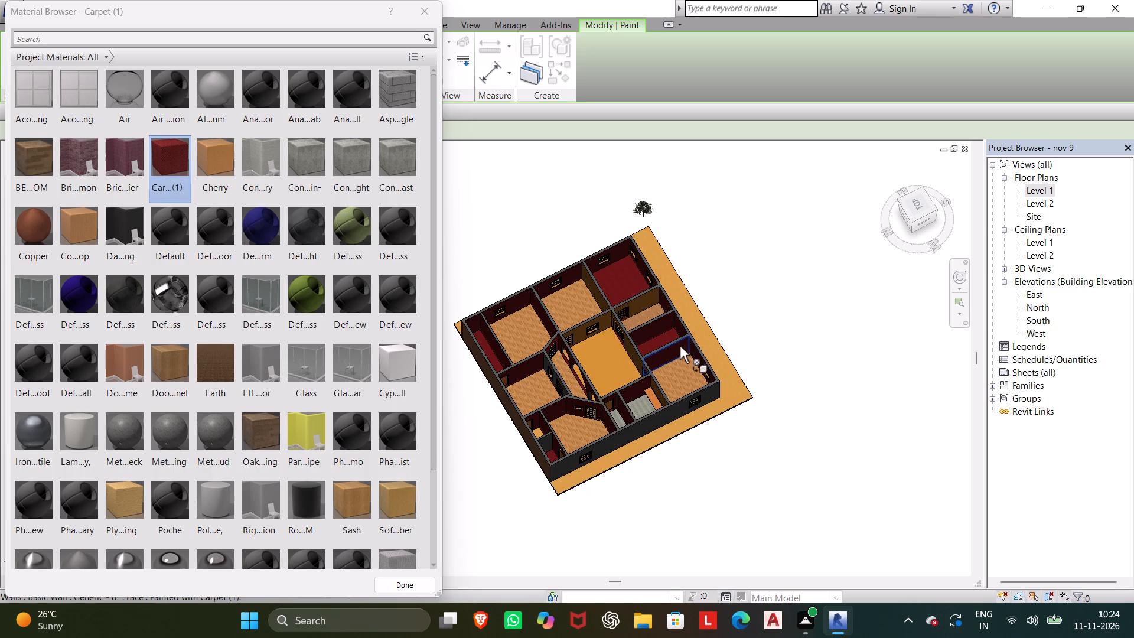
Open the Level 1 floor plan at the south side of the house.
double_click(1039, 190)
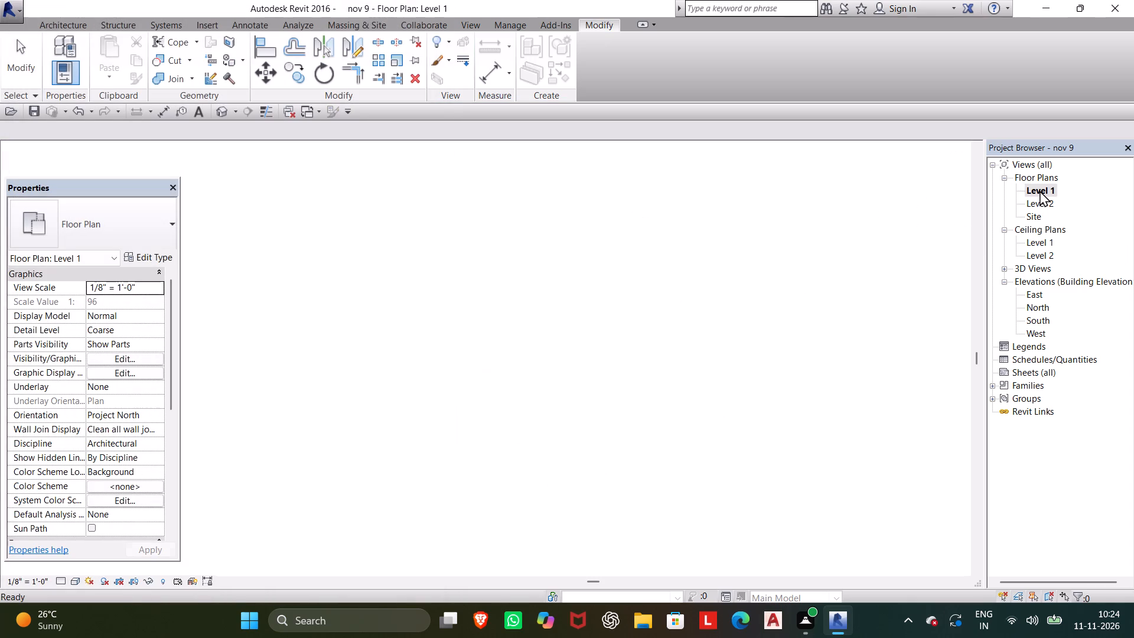
scroll(745, 314, "down", 3)
middle_click_drag(739, 315, 722, 305)
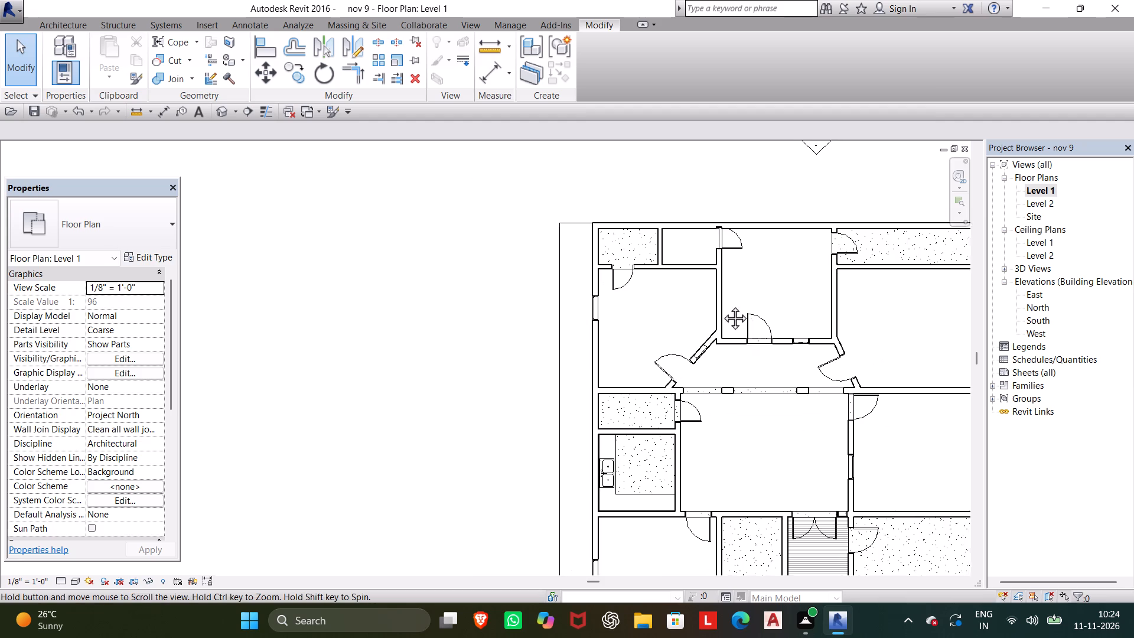
middle_click_drag(722, 305, 603, 181)
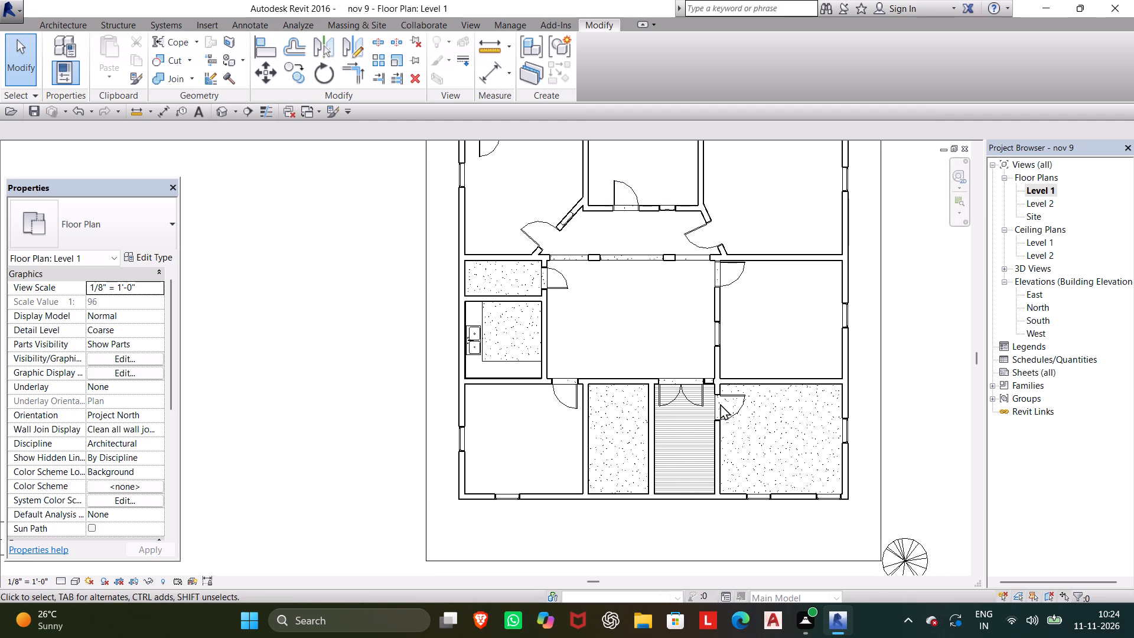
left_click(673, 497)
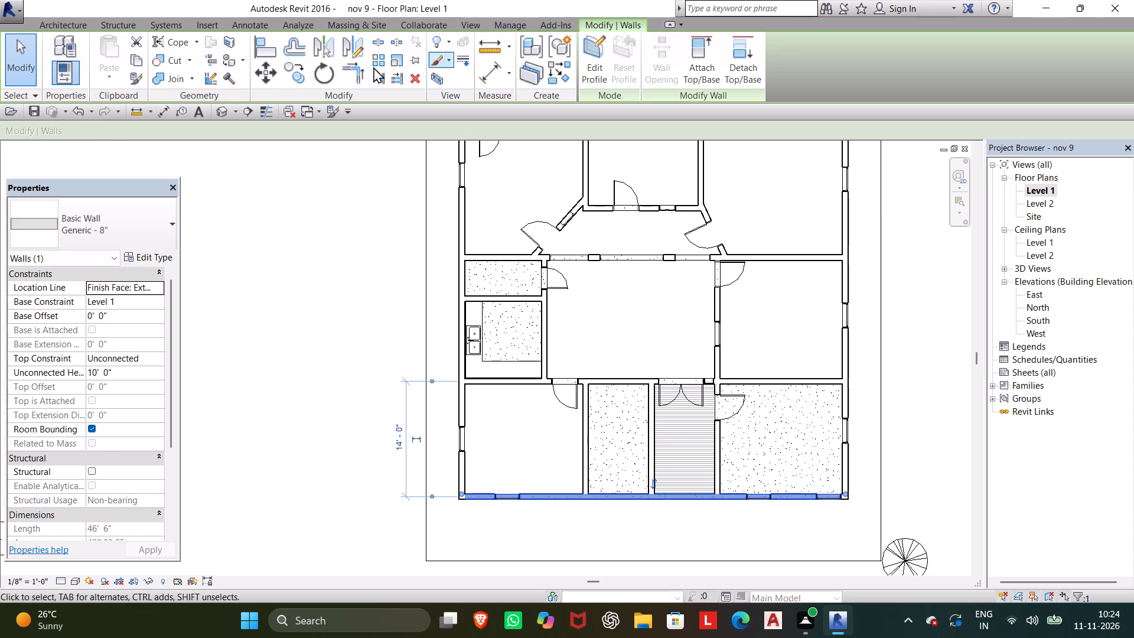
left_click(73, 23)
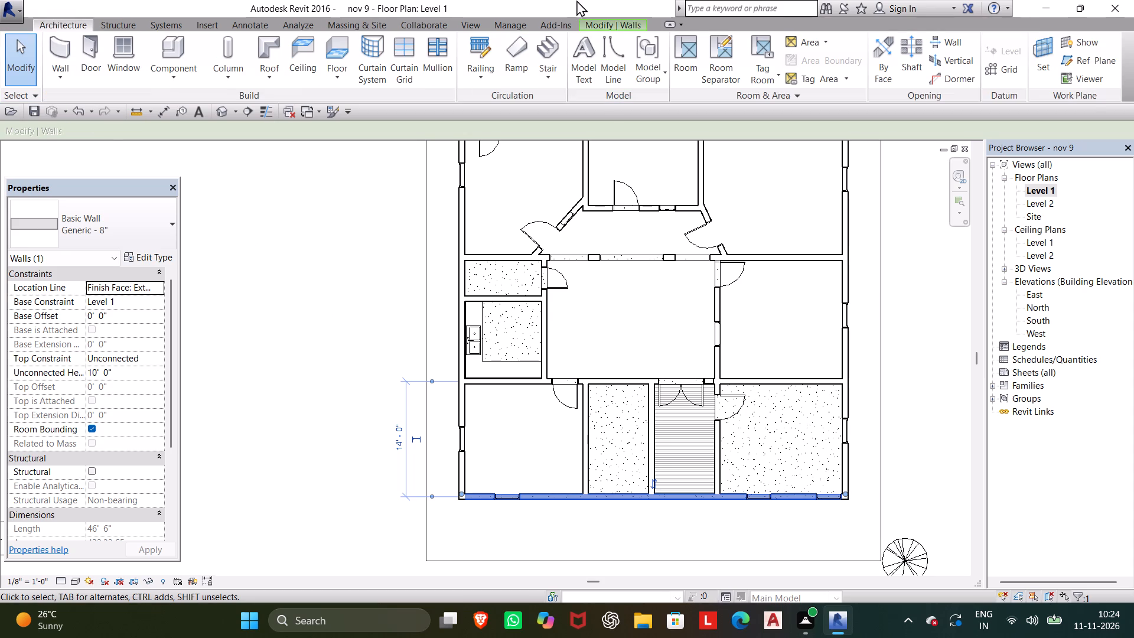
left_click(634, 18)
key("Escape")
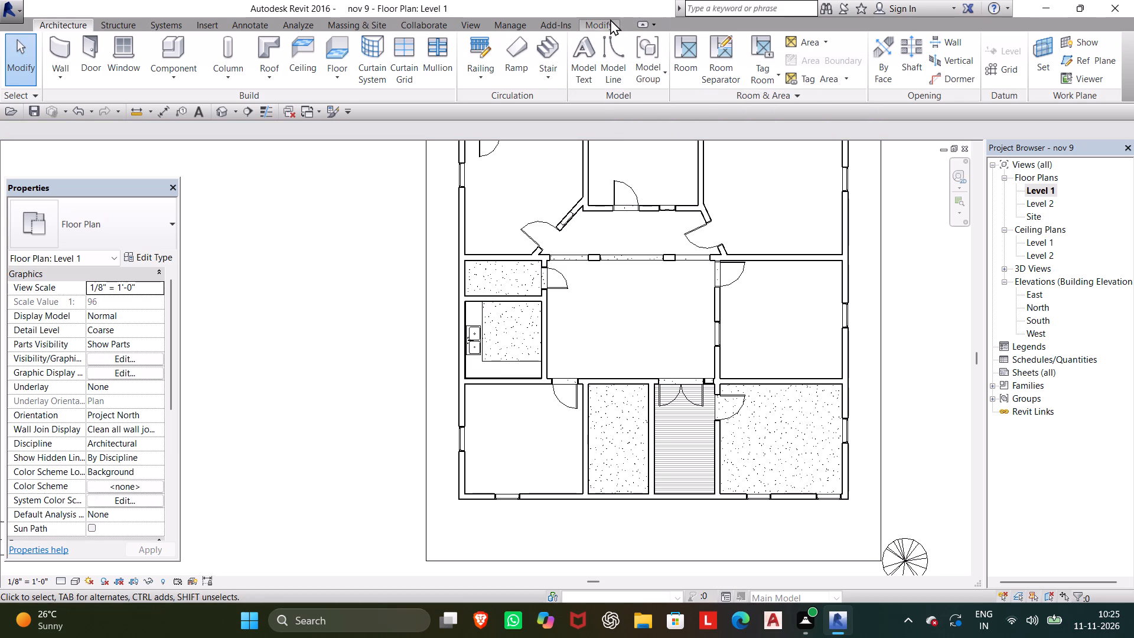
Split the south exterior wall at both sides of the striped entrance passage, isolating a segment about 7' 6" long.
left_click(610, 19)
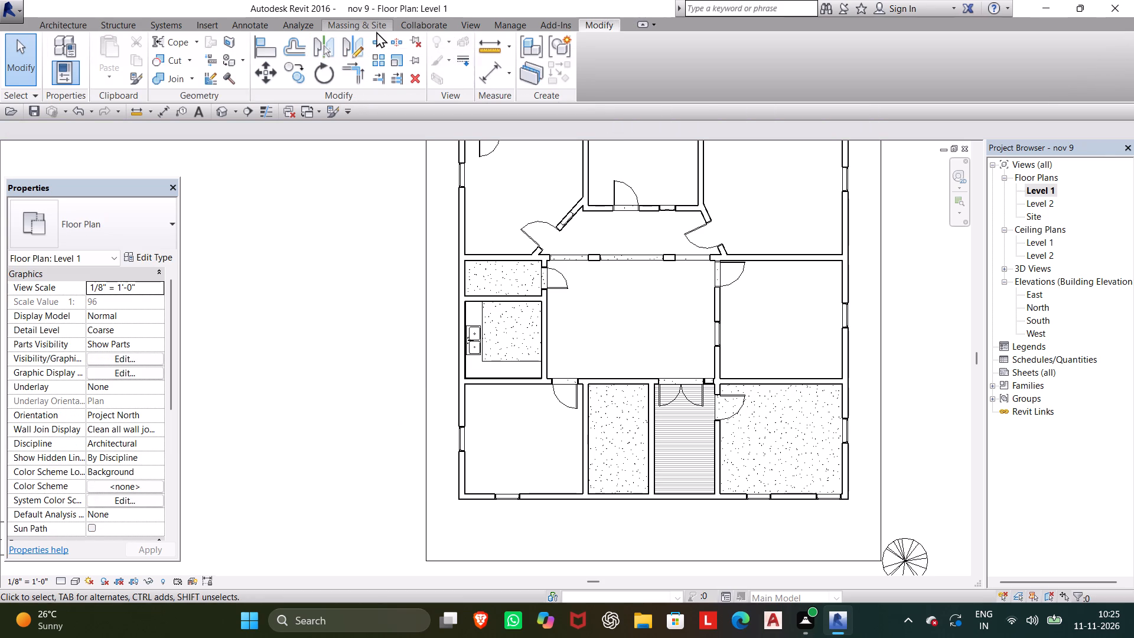
left_click(379, 41)
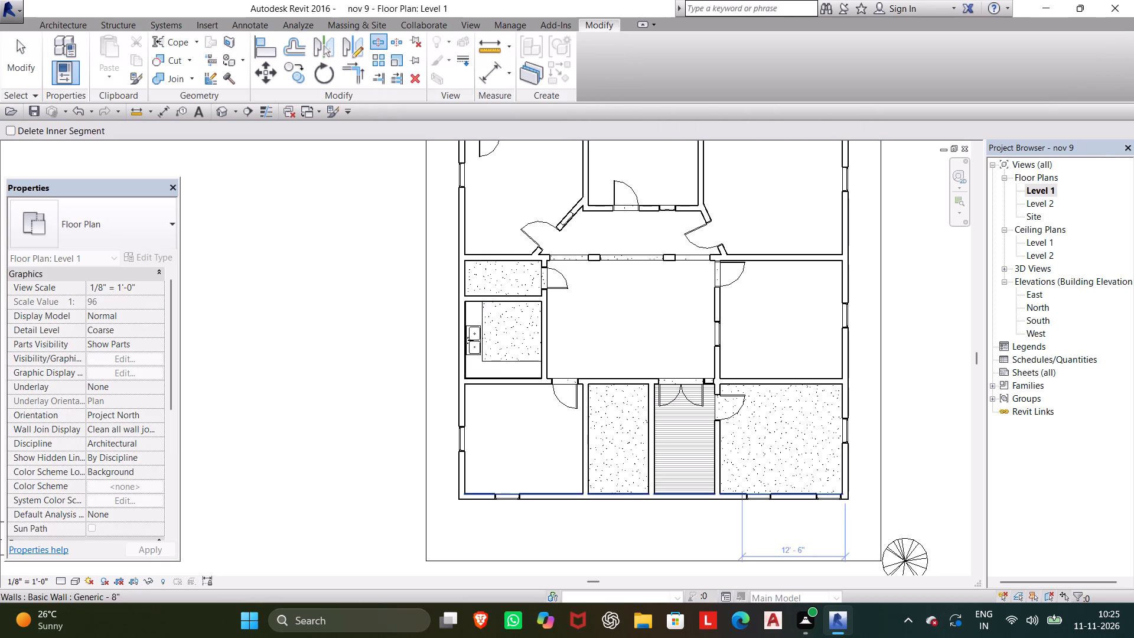
scroll(732, 507, "up", 6)
scroll(580, 502, "up", 6)
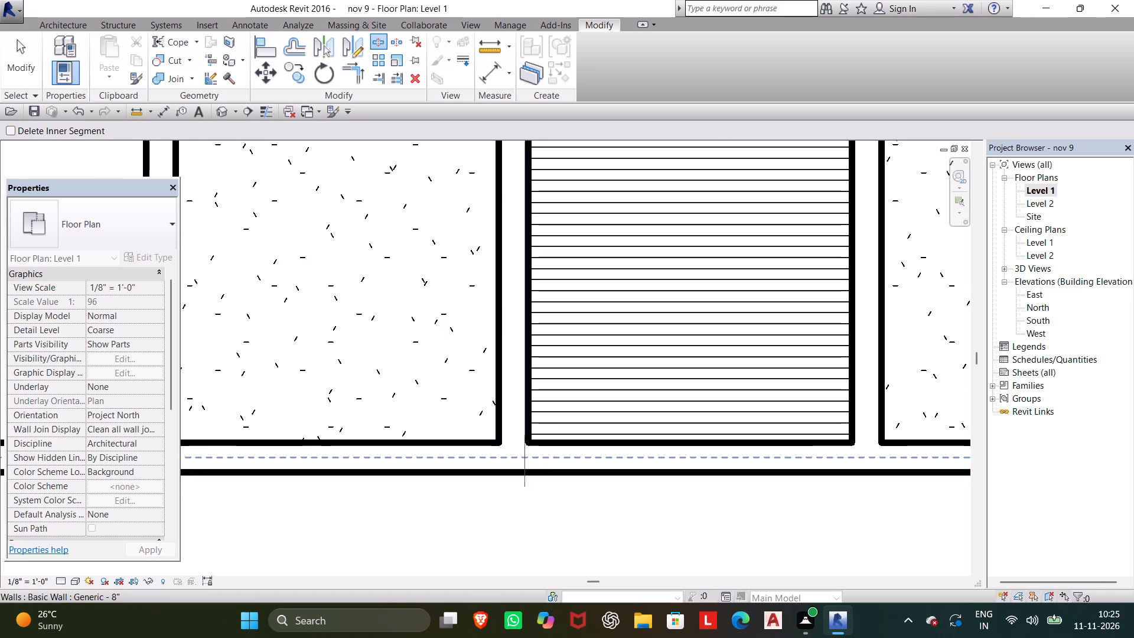
left_click(526, 458)
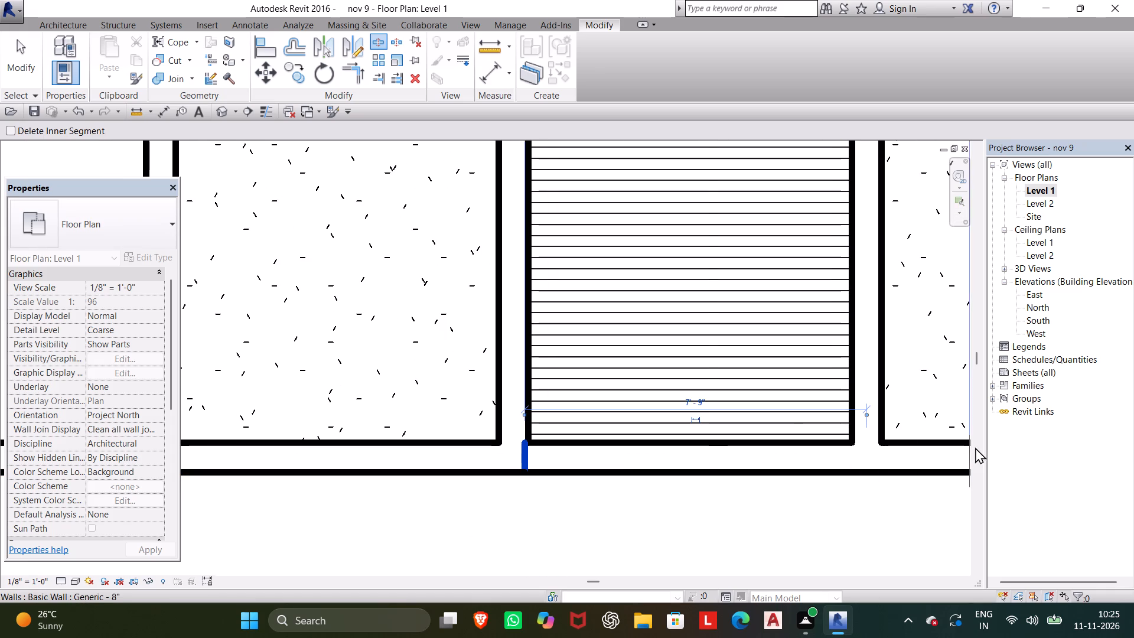
left_click(863, 458)
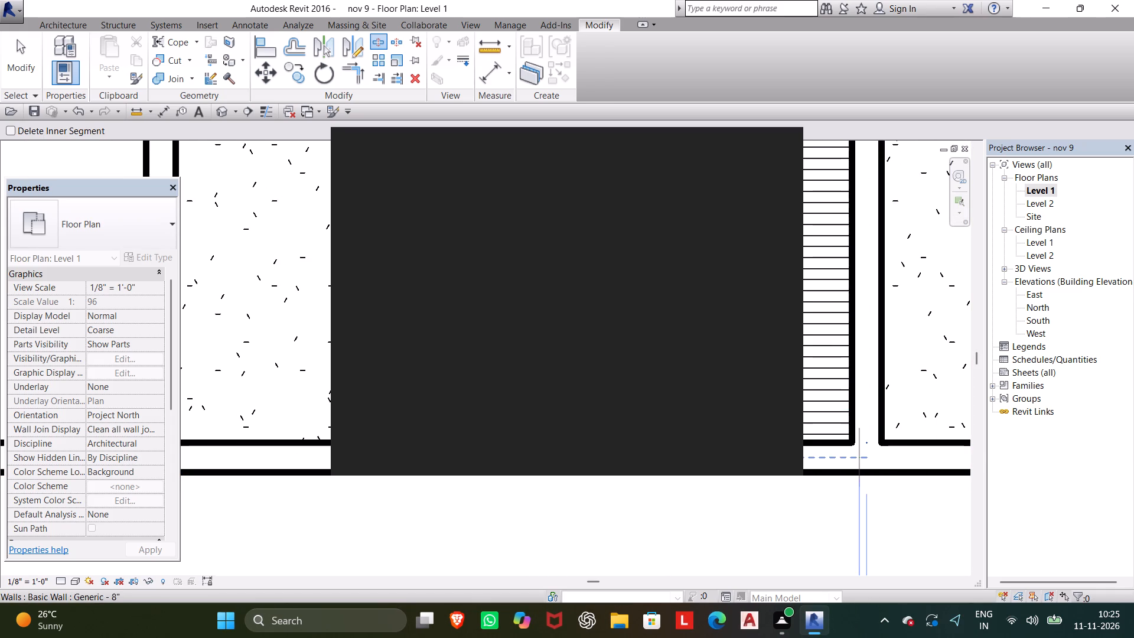
left_click(857, 457)
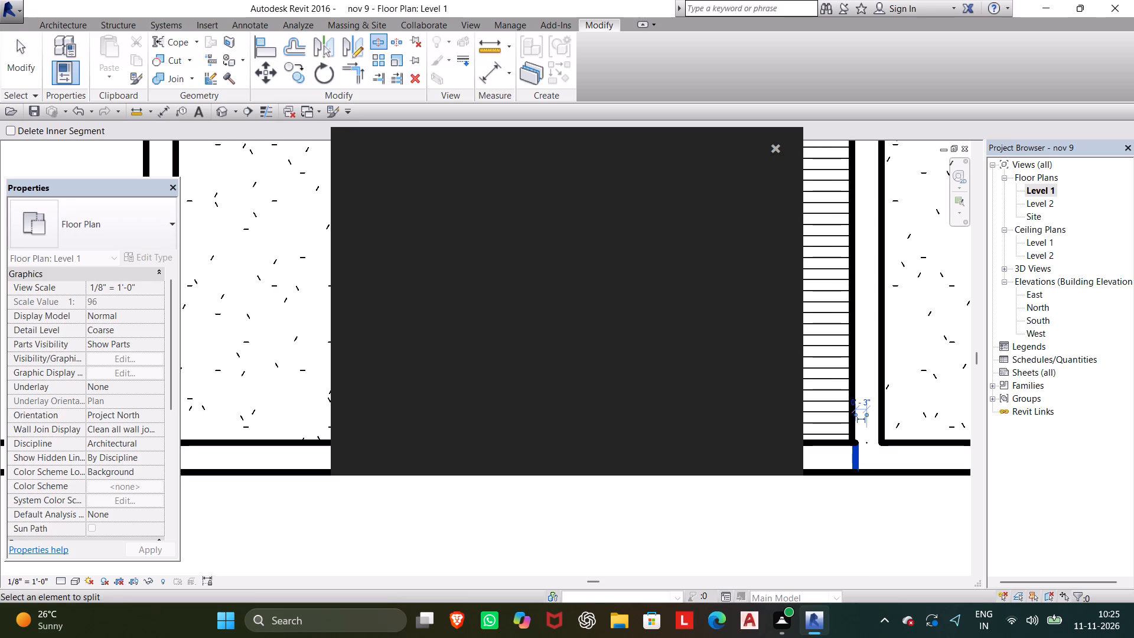
left_click(774, 149)
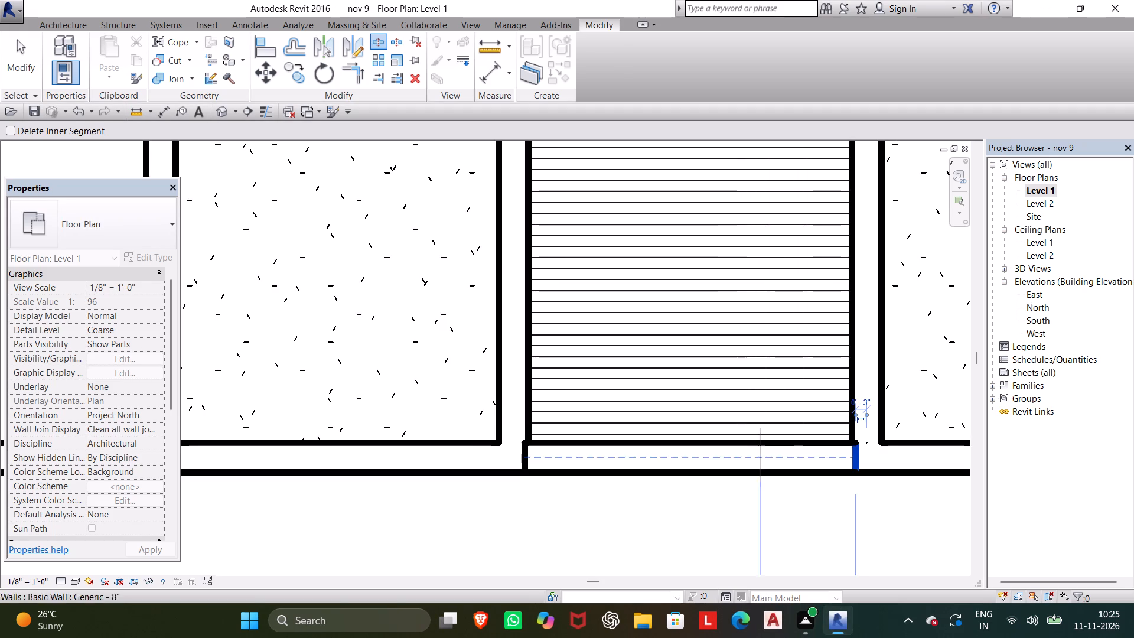
key("Escape")
key("Escape")
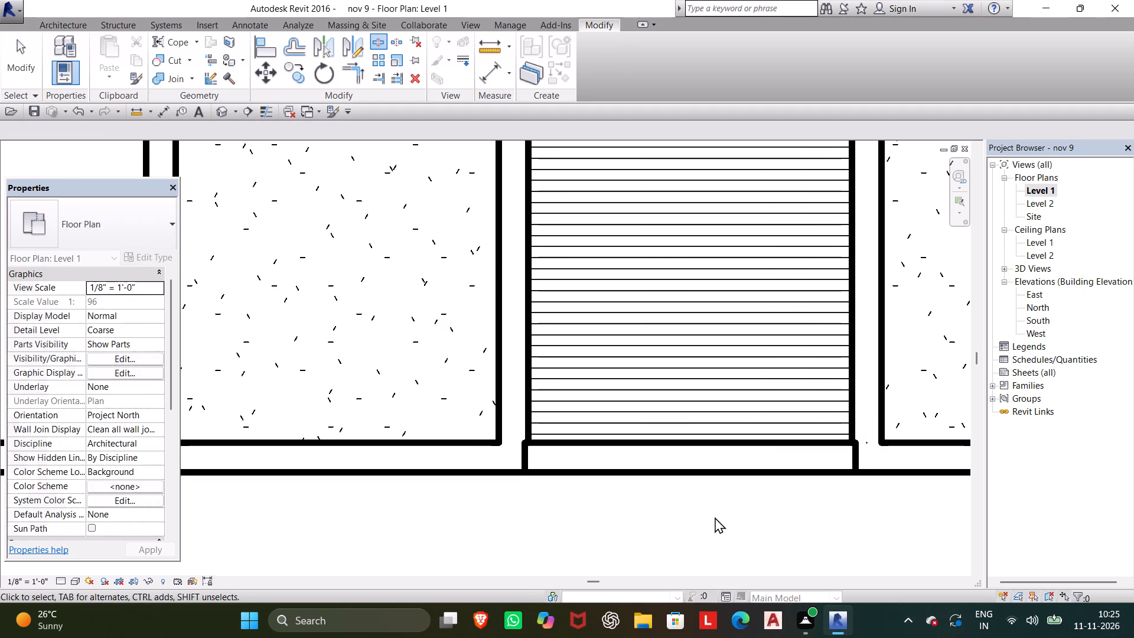
Delete the split-off south wall segment across the end of the entrance passage.
left_click(693, 472)
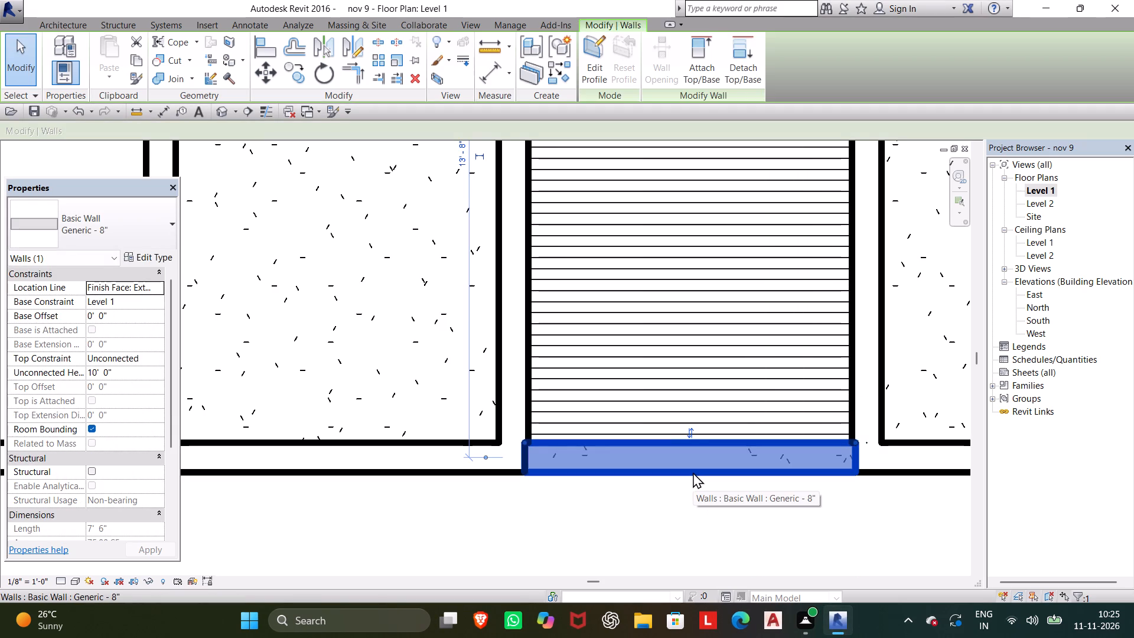
key("Delete")
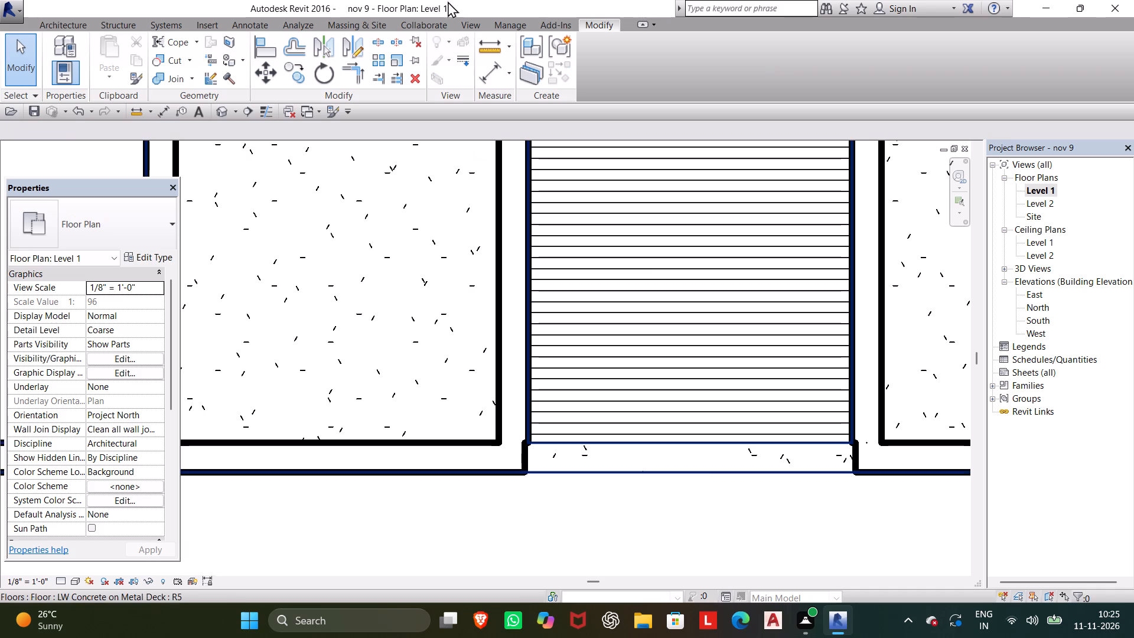
Nudge the short wall stub east of the opening two increments west, flush with the passage's east side wall.
scroll(892, 362, "up", 7)
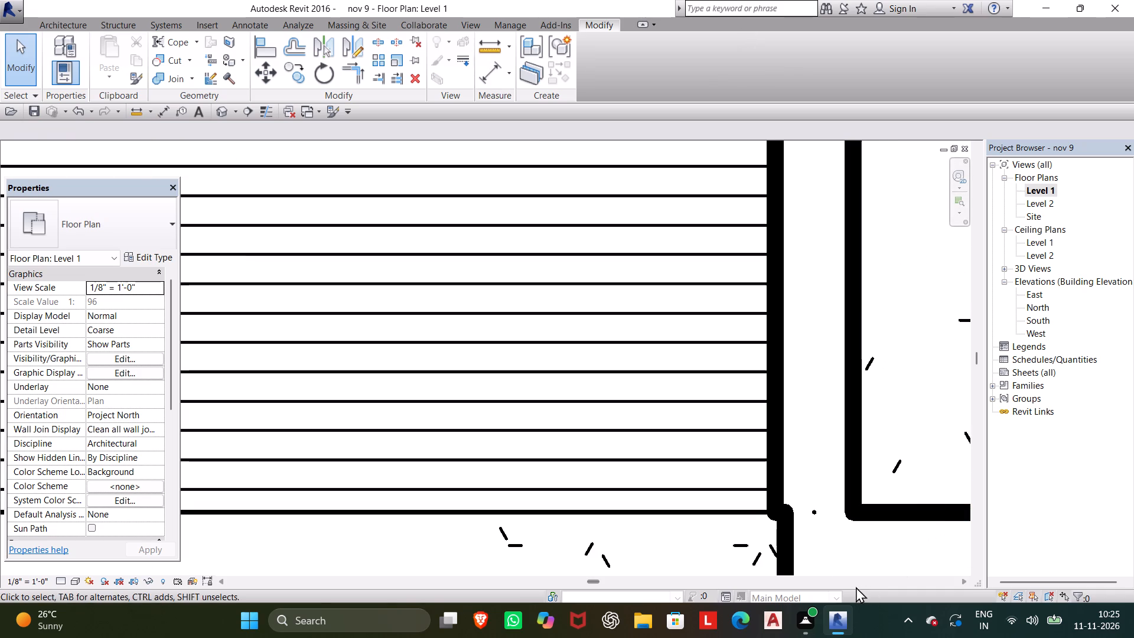
left_click(788, 546)
scroll(817, 476, "down", 3)
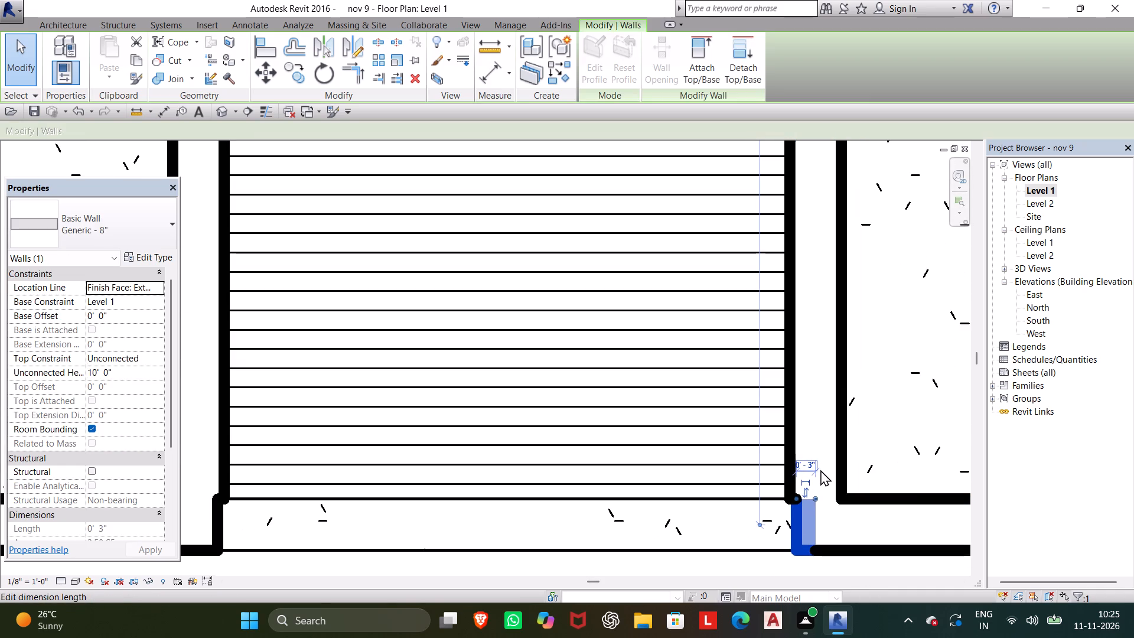
key("Left")
key("Left")
left_click(819, 474)
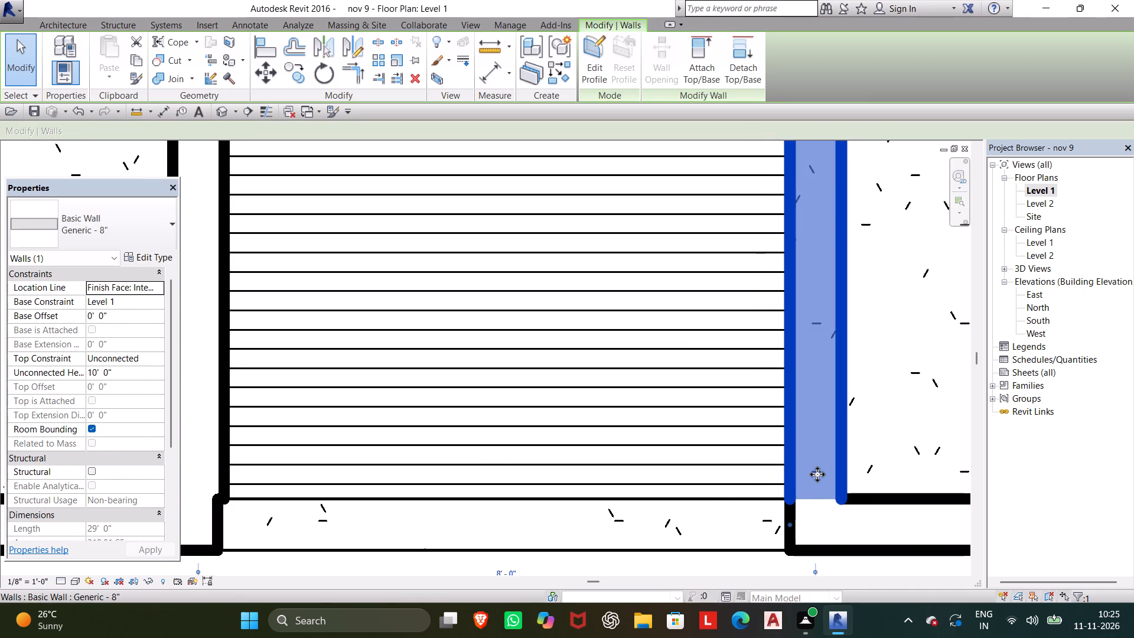
left_click(719, 543)
Nudge the south wall west of the opening one increment east, flush with the passage's west side wall.
scroll(708, 517, "down", 2)
middle_click_drag(708, 517, 749, 482)
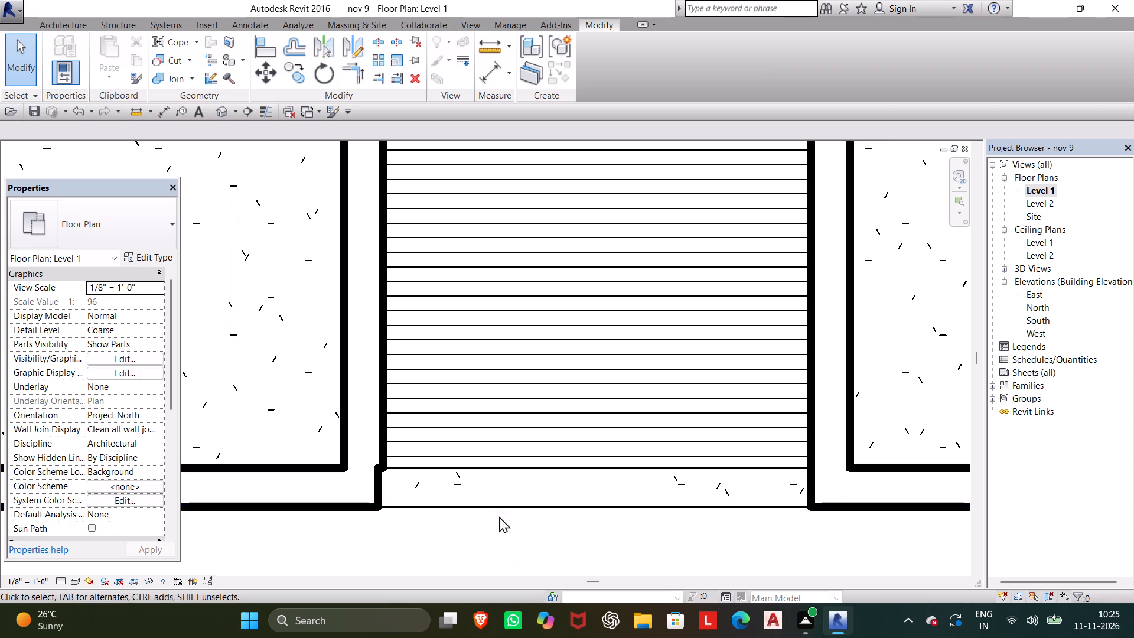
left_click(378, 484)
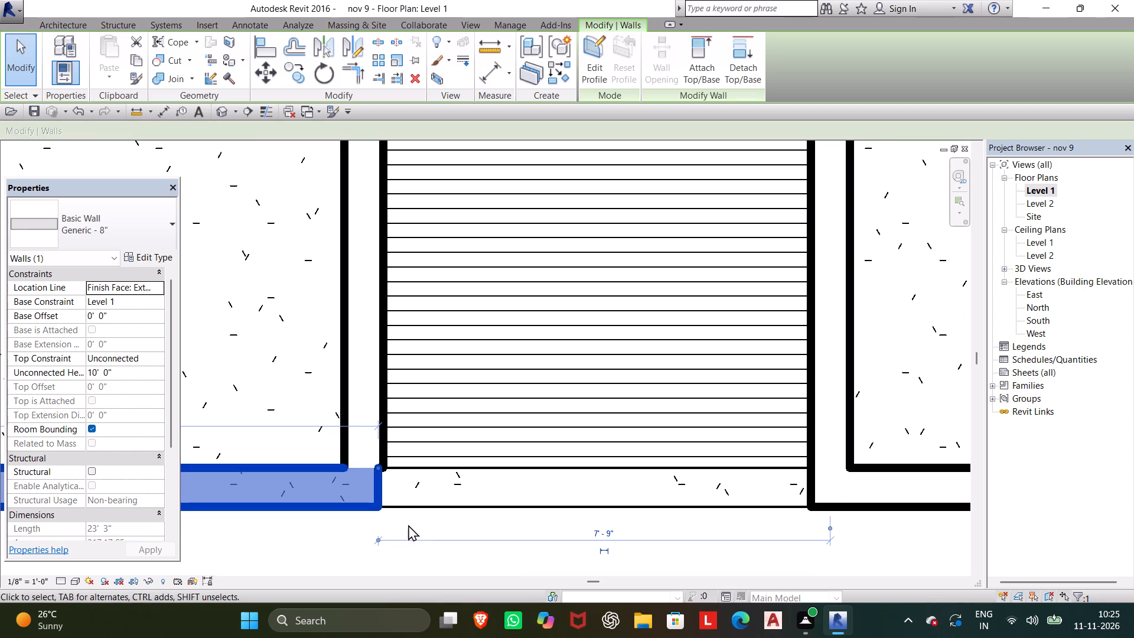
key("Right")
left_click(423, 563)
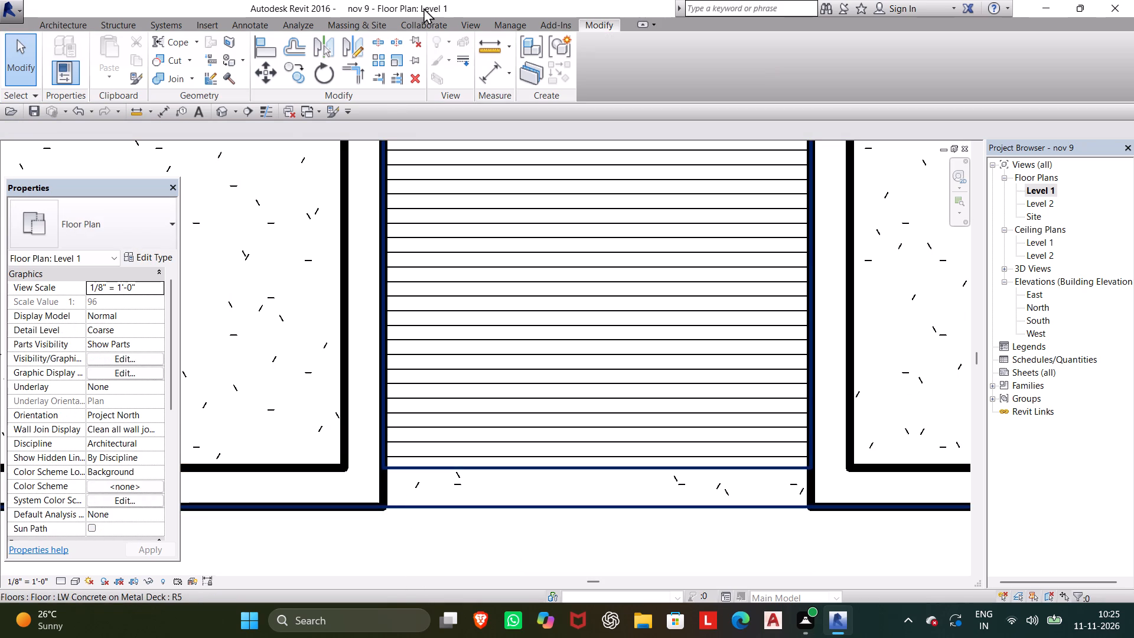
Examine the opened south entrance passage and its floor edge in the 3D view.
left_click(224, 110)
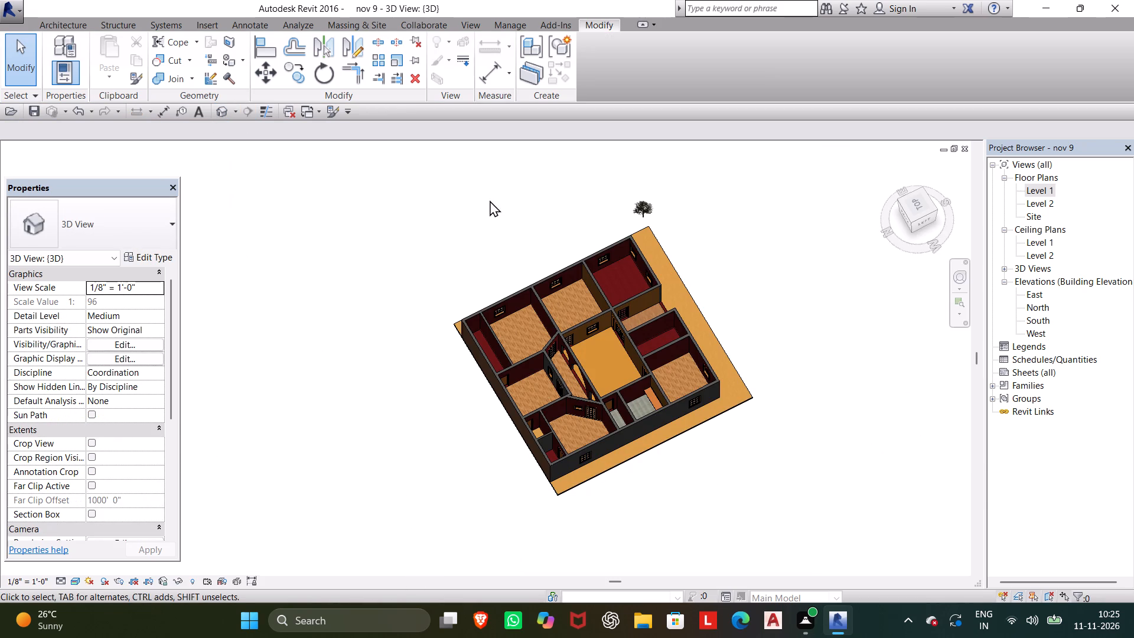
middle_click_drag(523, 232, 141, 269, "shift")
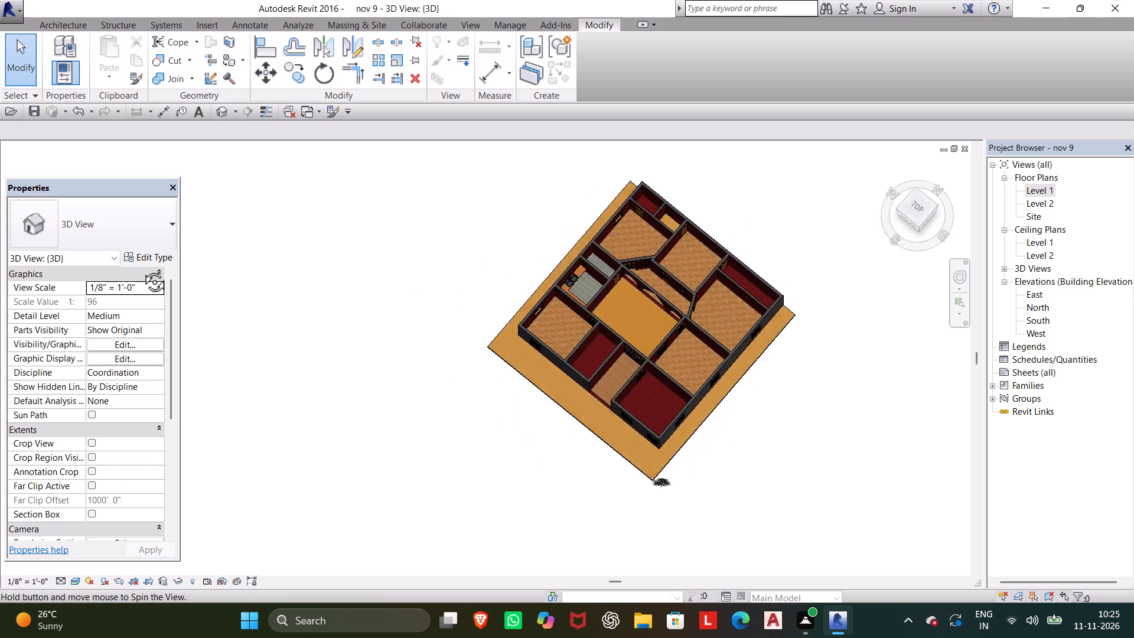
middle_click_drag(141, 269, 145, 252, "shift")
scroll(608, 395, "up", 9)
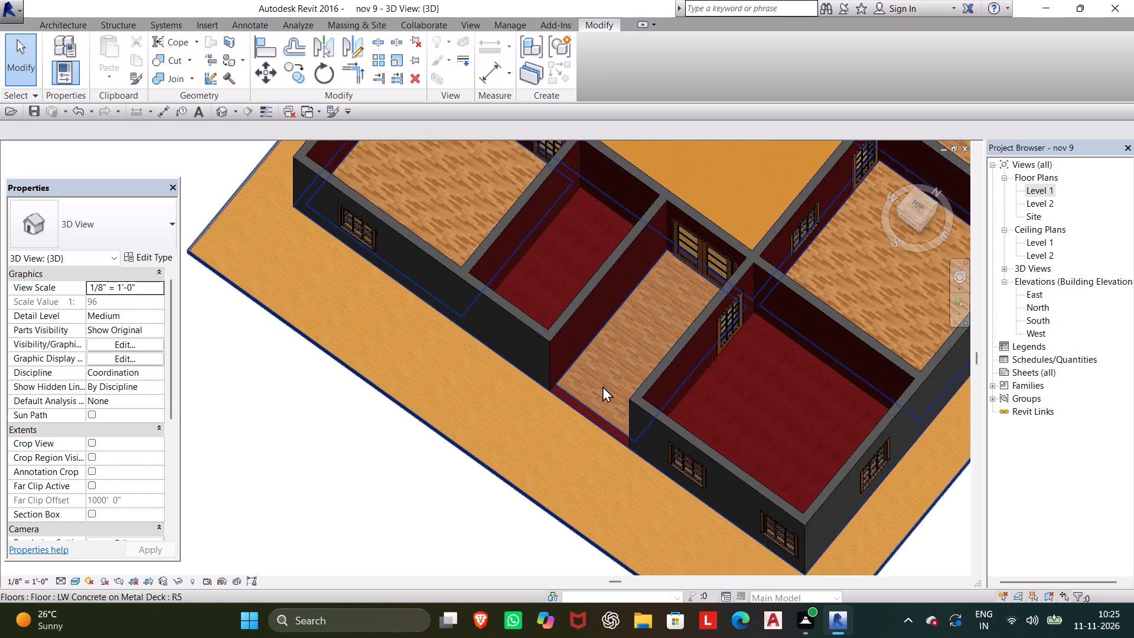
scroll(602, 386, "up", 1)
middle_click_drag(584, 397, 618, 393)
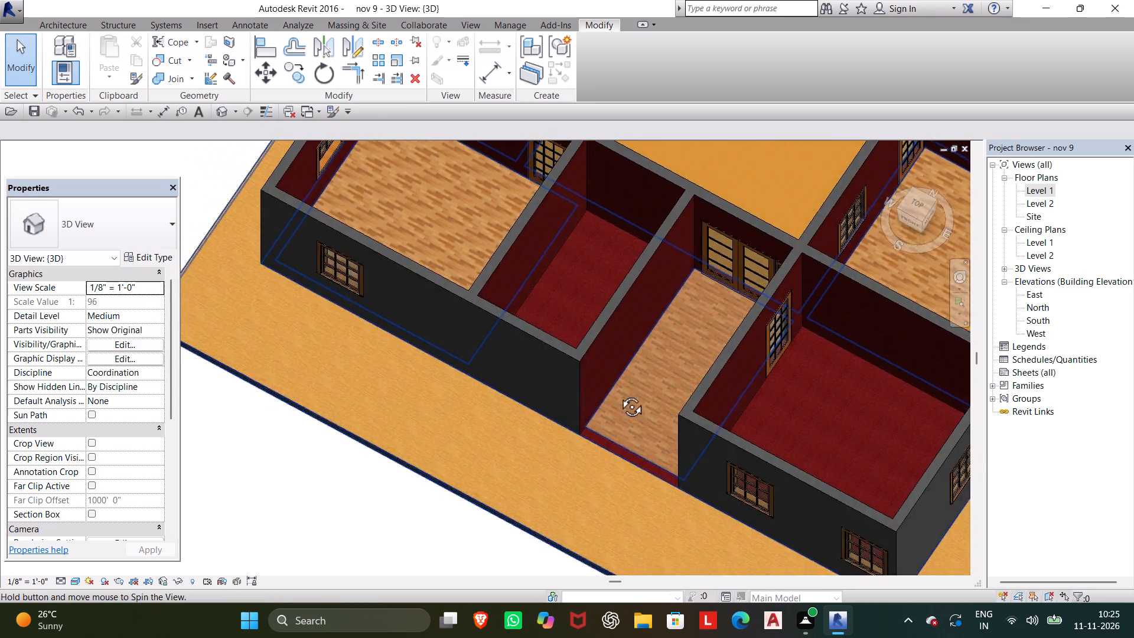
middle_click_drag(618, 393, 654, 222)
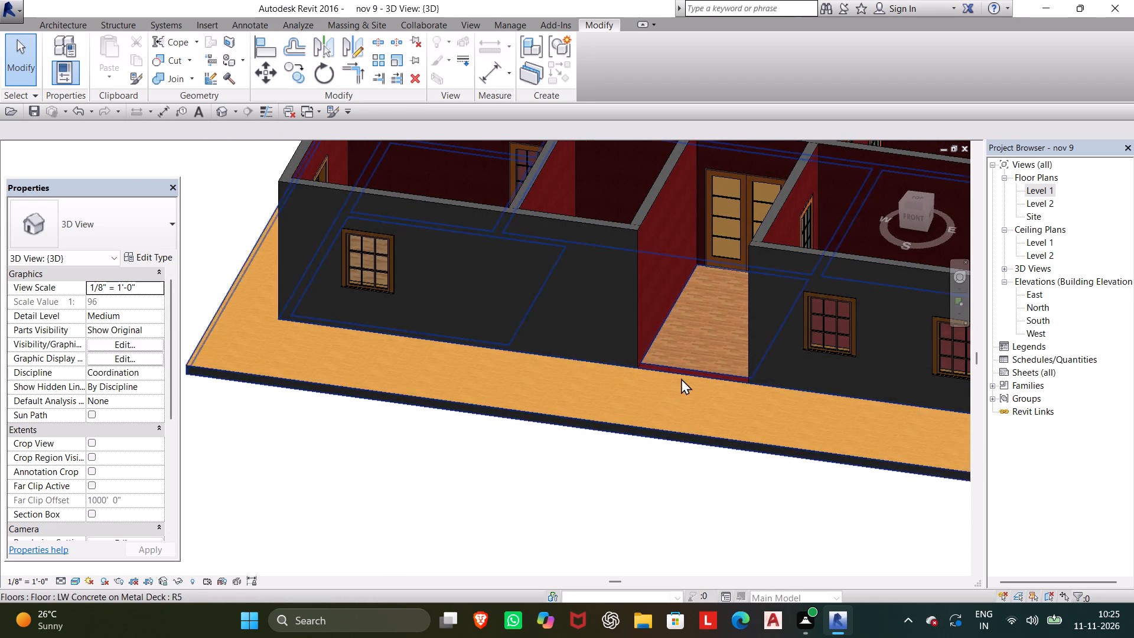
scroll(682, 377, "up", 12)
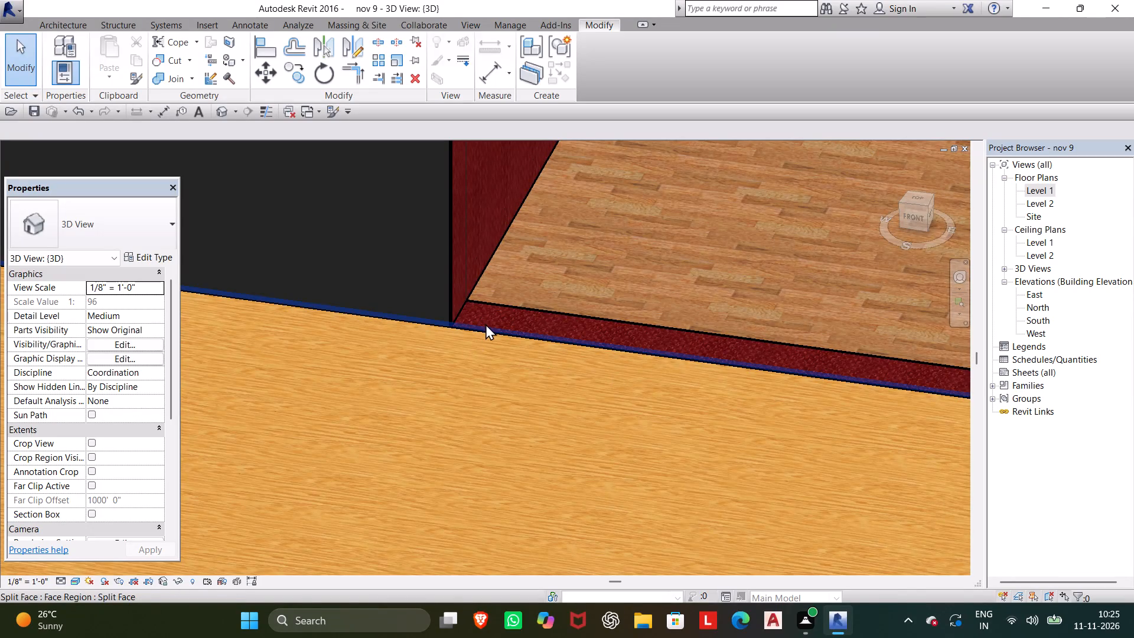
scroll(543, 258, "down", 3)
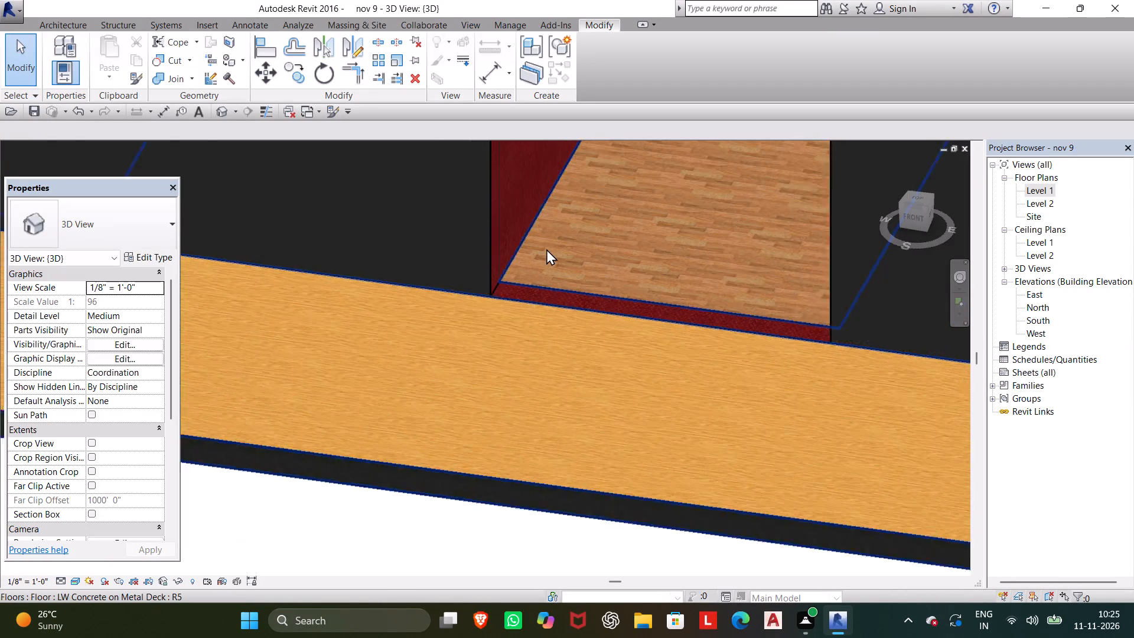
scroll(546, 249, "down", 10)
middle_click_drag(546, 242, 568, 484)
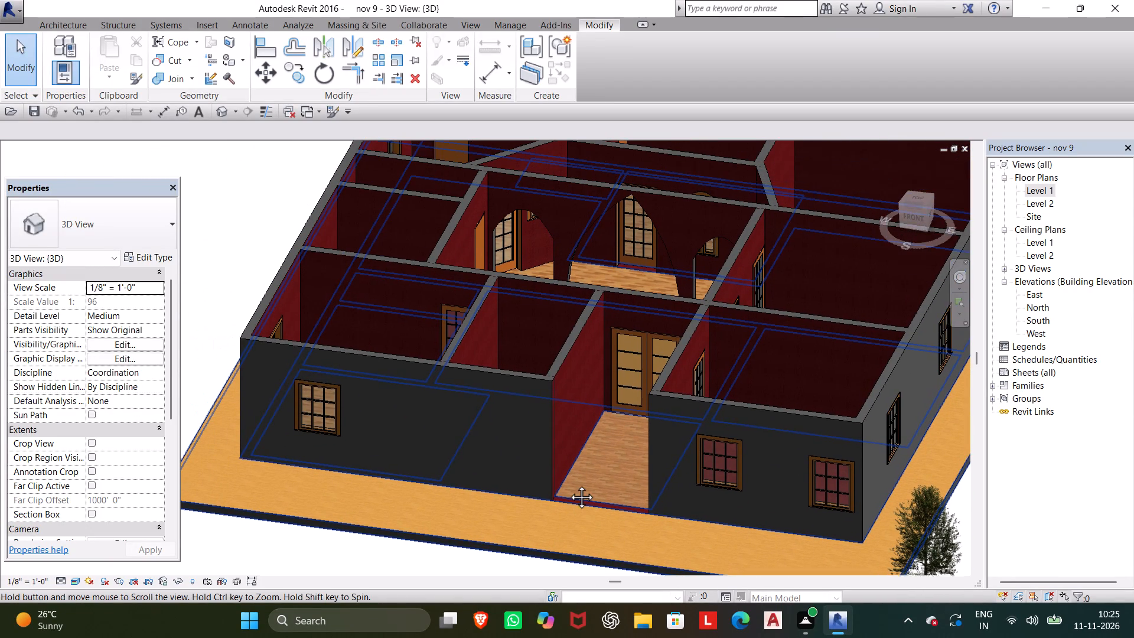
middle_click_drag(568, 484, 569, 480)
Edit the profile of the hall's south wall and sketch a rectangle about 4' 3" wide on its base line, west of the double door.
middle_click_drag(578, 428, 383, 601)
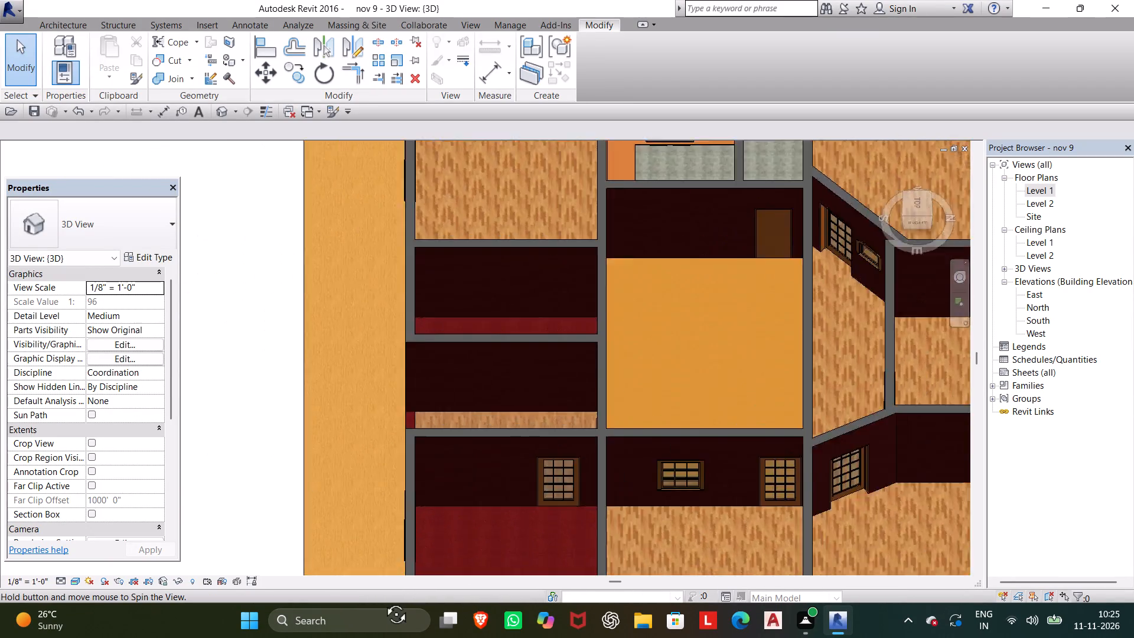
middle_click_drag(383, 601, 125, 484)
scroll(125, 484, "up", 1, "shift")
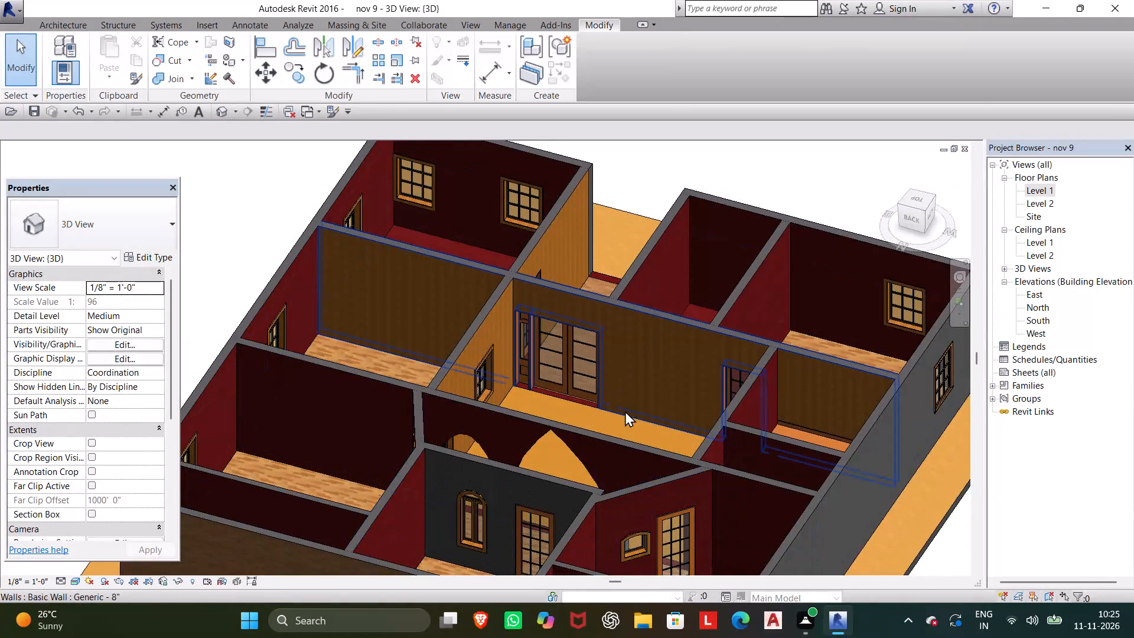
scroll(630, 402, "up", 7)
left_click(638, 437)
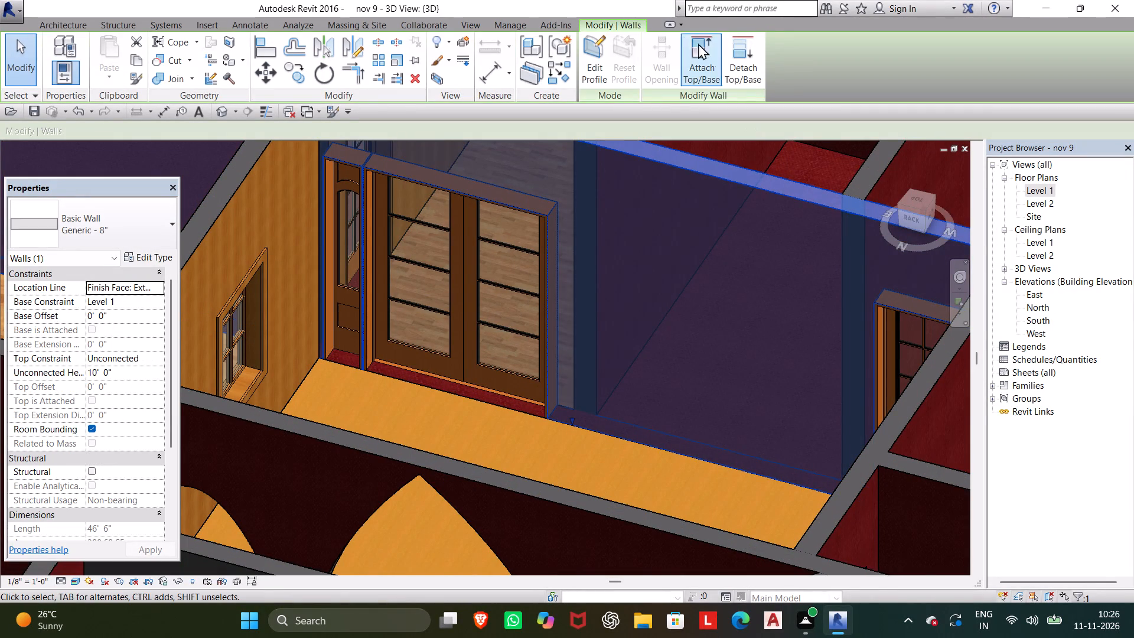
left_click(603, 45)
middle_click_drag(704, 398, 707, 398)
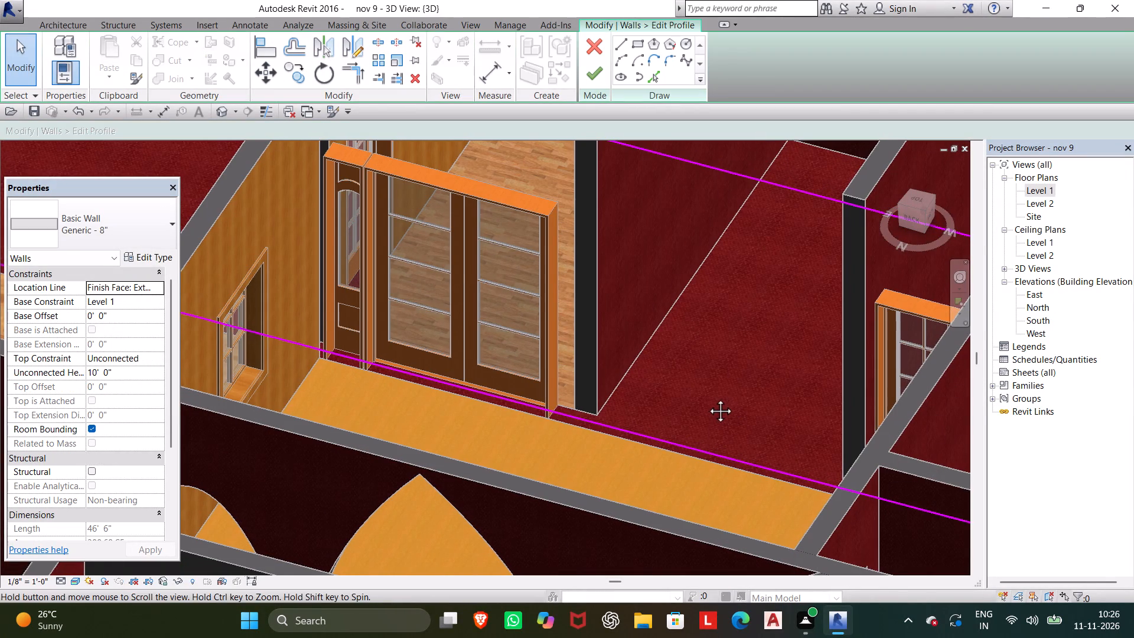
middle_click_drag(707, 398, 764, 384)
scroll(762, 380, "down", 2)
middle_click_drag(757, 393, 755, 437)
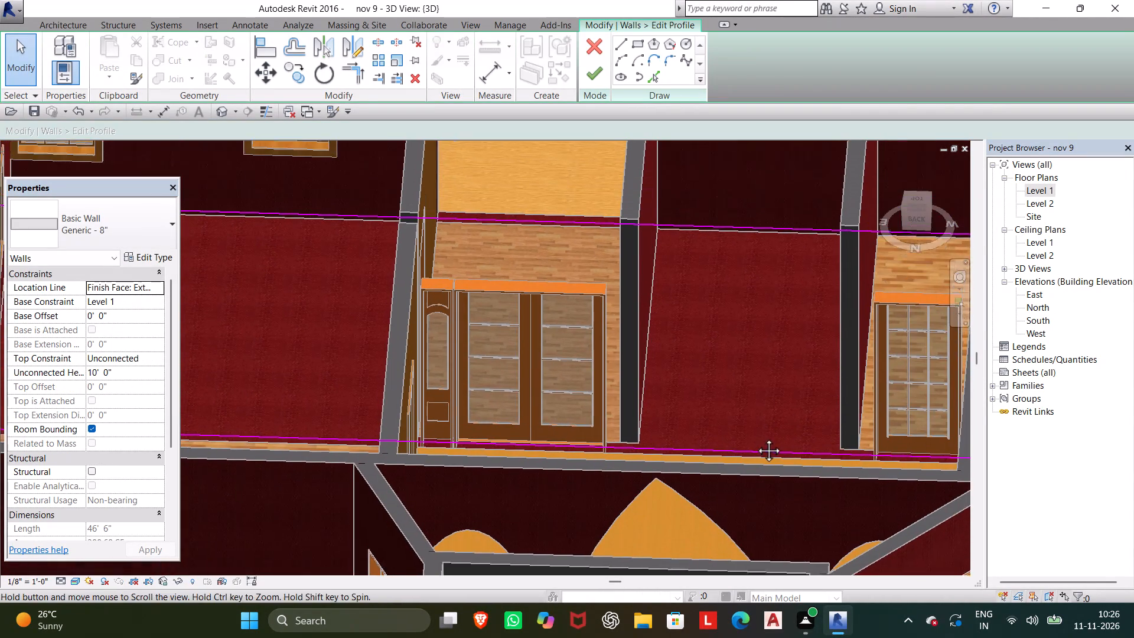
middle_click_drag(755, 437, 757, 446)
left_click(634, 45)
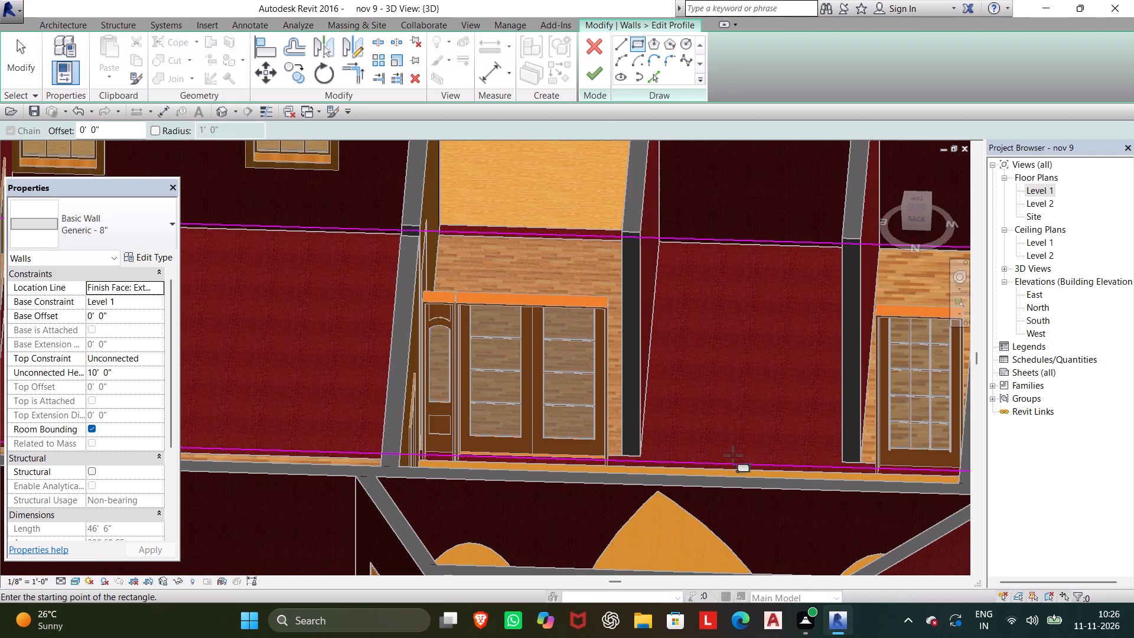
left_click(682, 466)
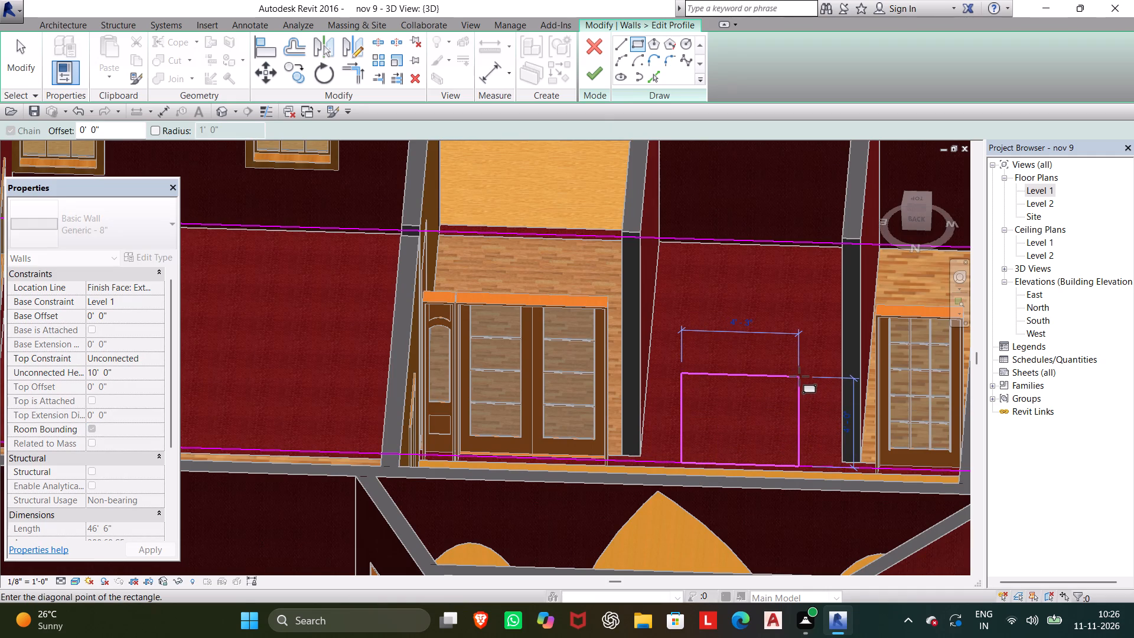
left_click(799, 376)
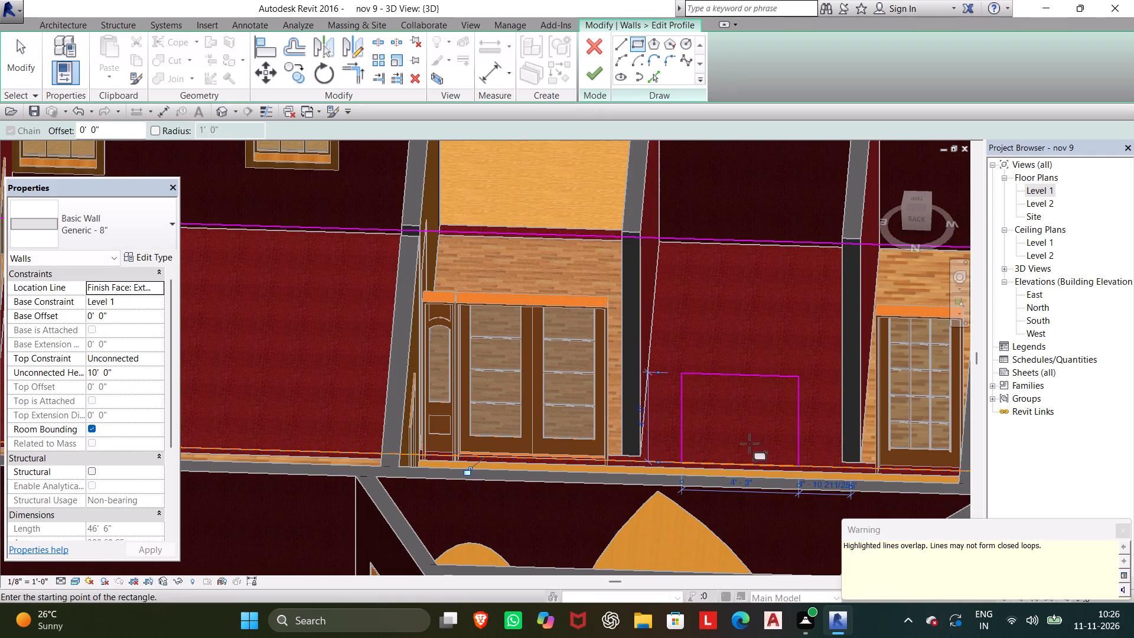
key("Escape")
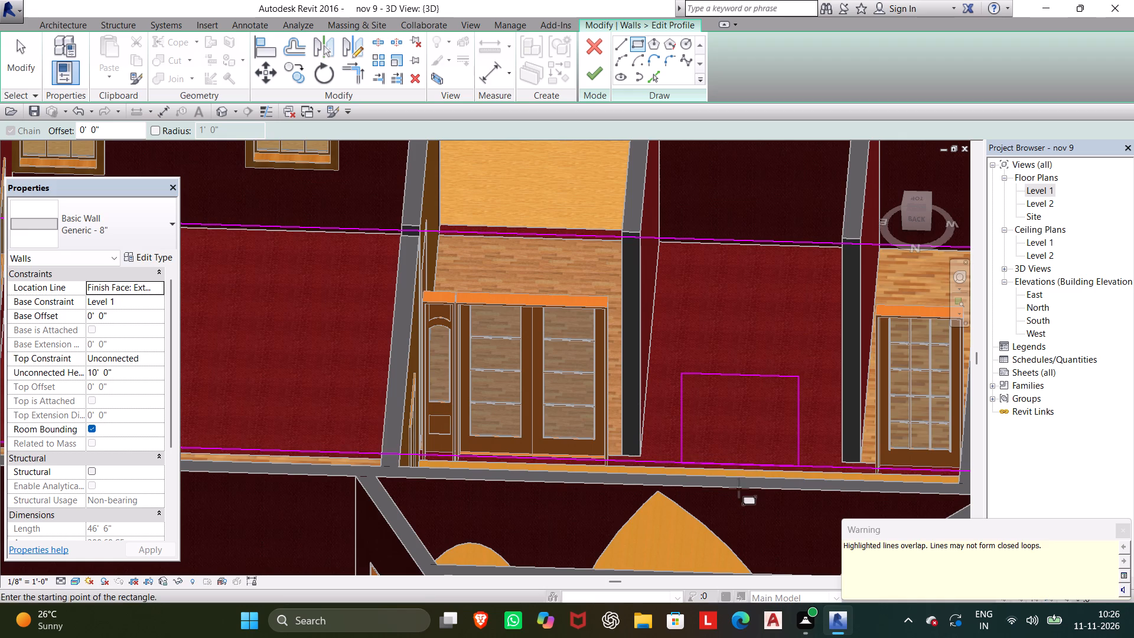
scroll(740, 467, "up", 5)
key("Escape")
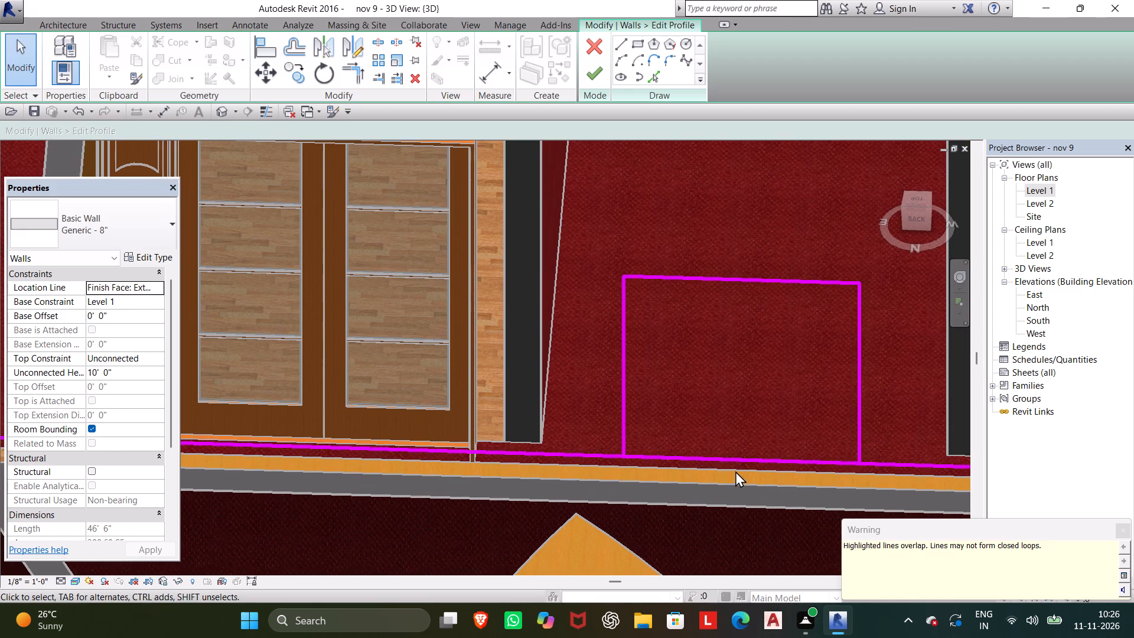
Delete the rectangle's bottom edge where it overlaps the wall's base line.
left_click(735, 459)
key("Delete")
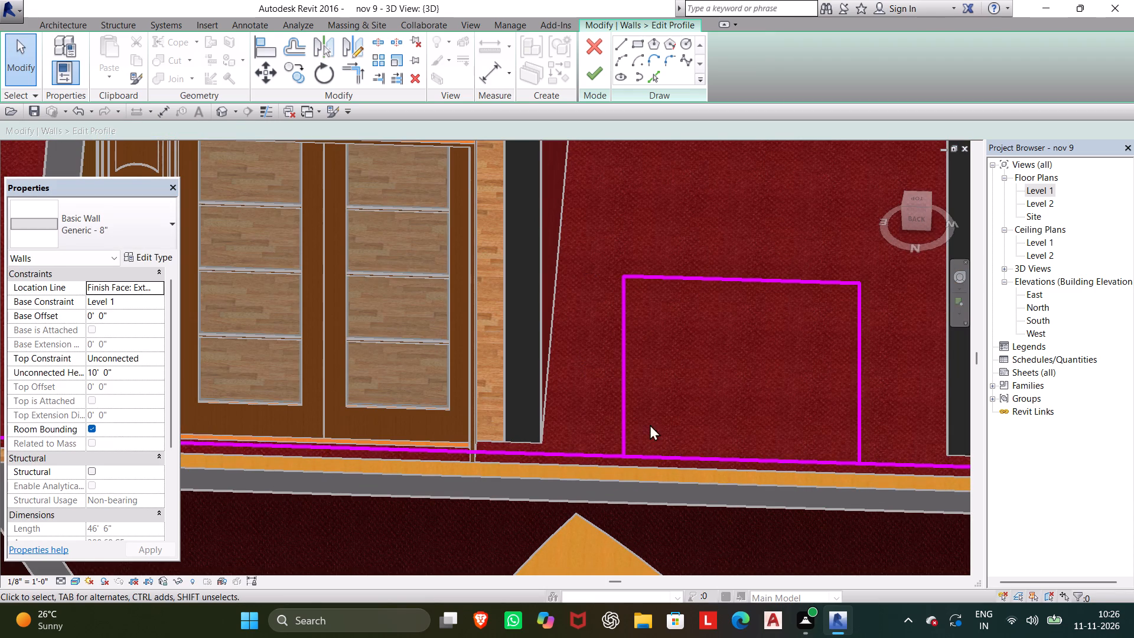
Split the wall's base line at both sides of the rectangle and delete the segment between them.
left_click(376, 48)
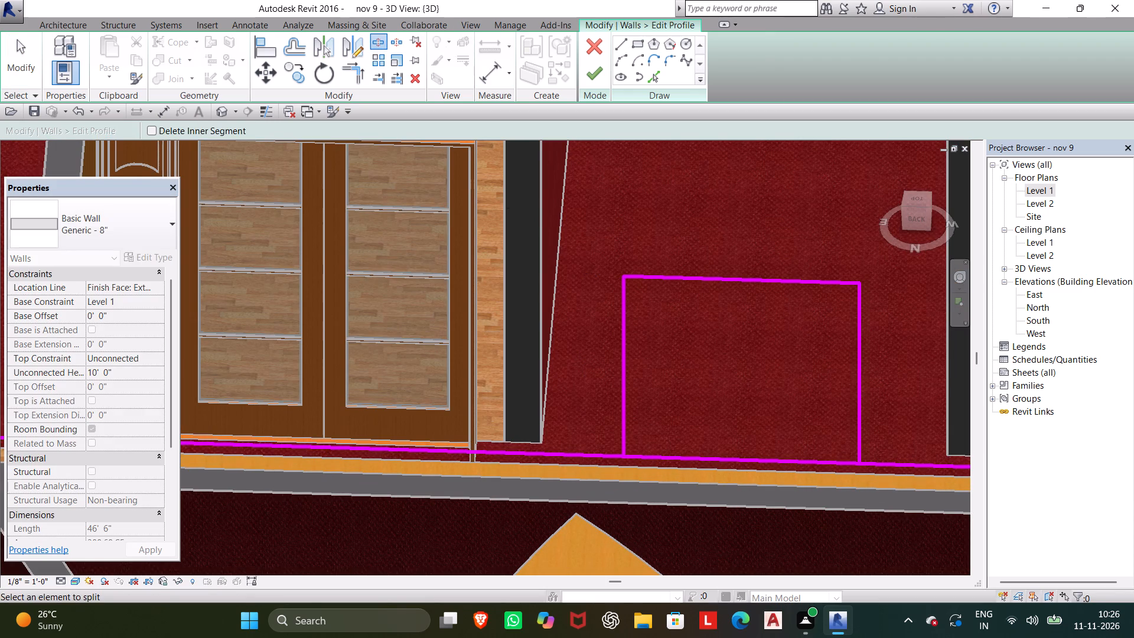
left_click(623, 454)
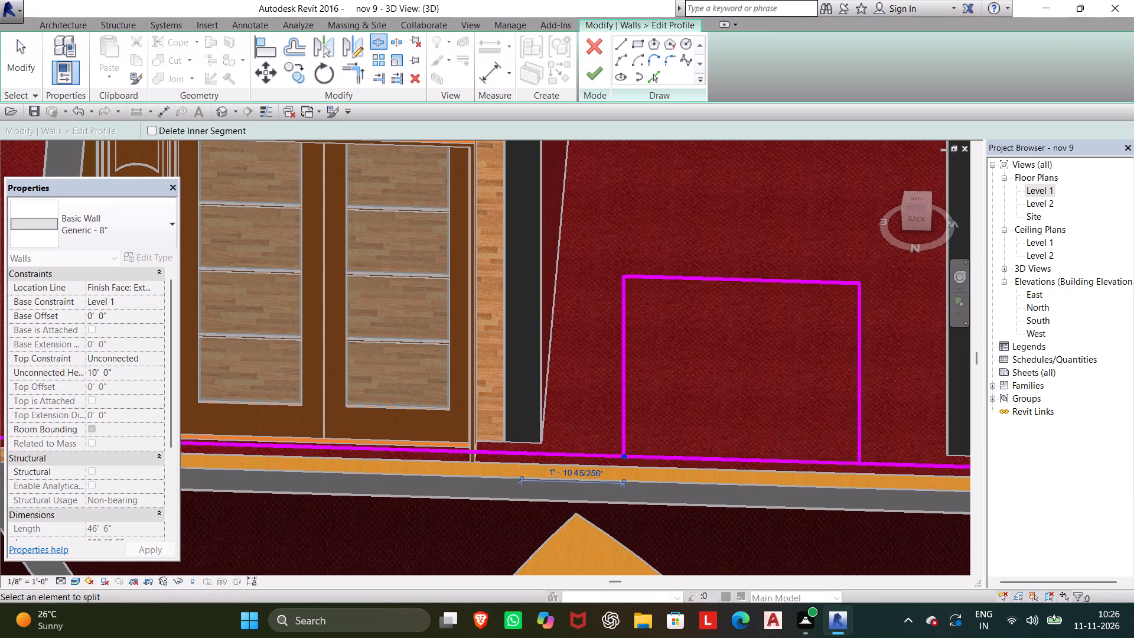
left_click(859, 463)
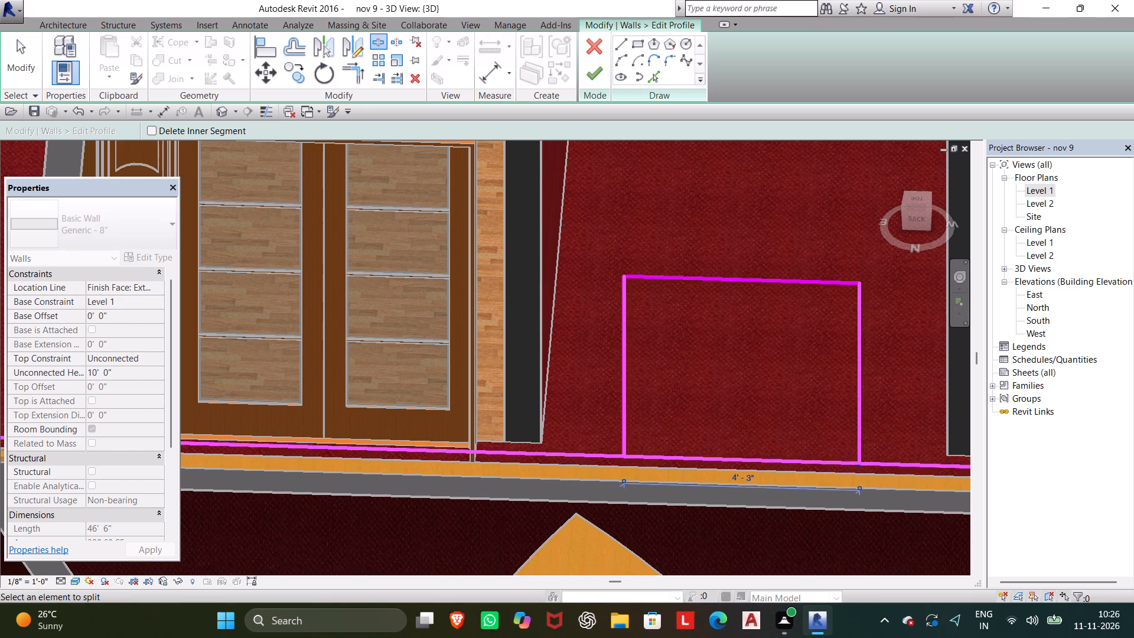
key("Escape")
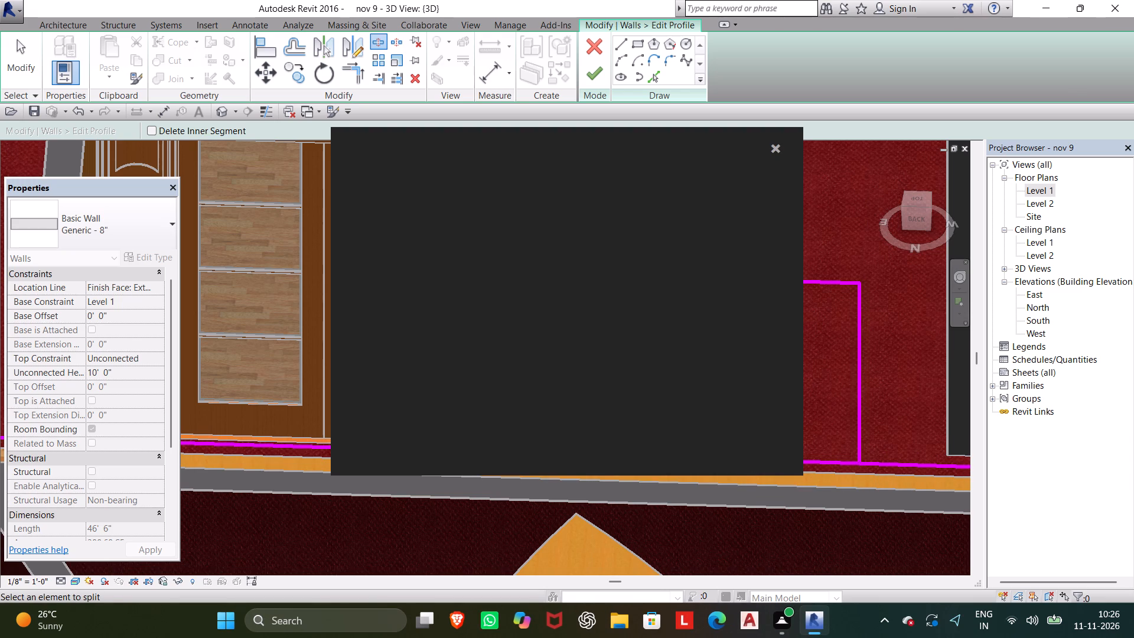
key("Escape")
left_click(813, 458)
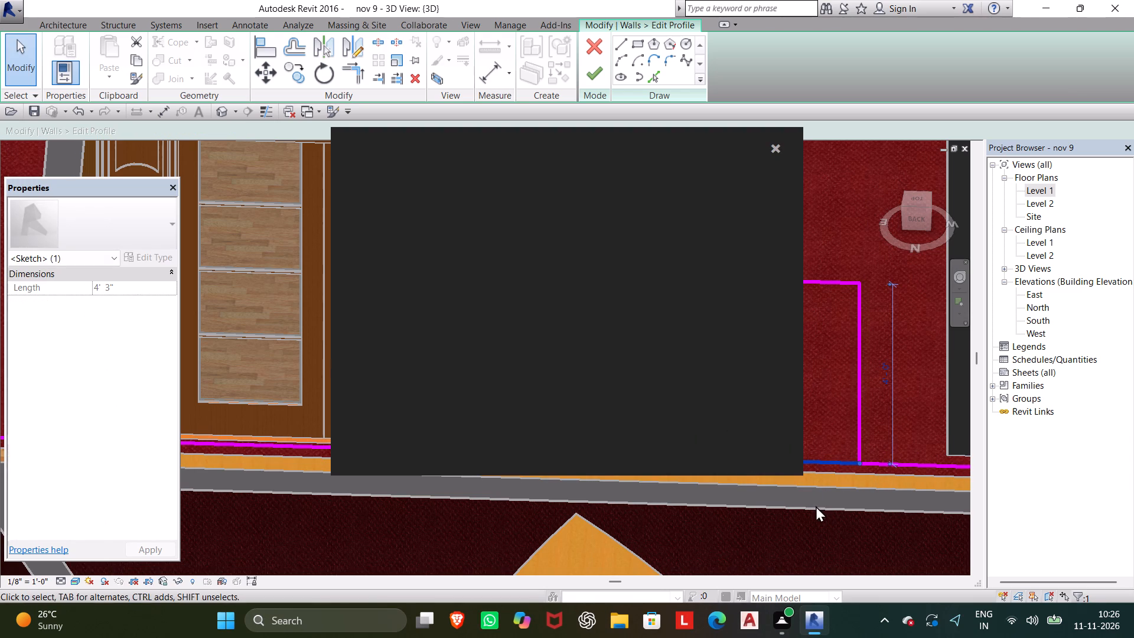
key("Delete")
left_click(769, 146)
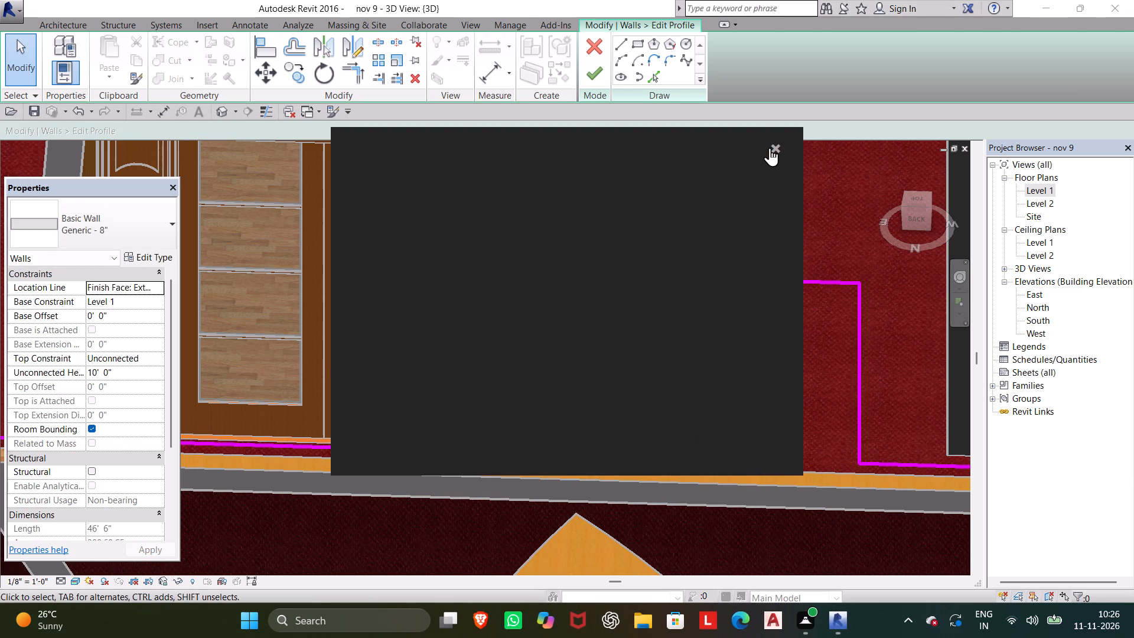
left_click(773, 148)
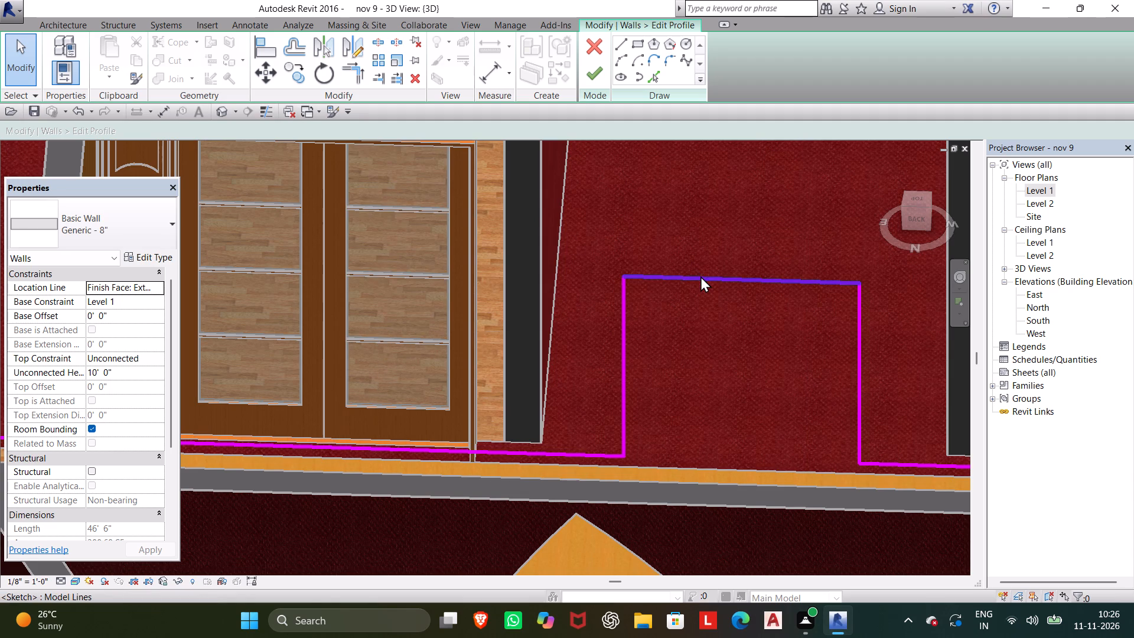
Delete the rectangle's top edge, leaving its two vertical sides.
left_click(700, 276)
key("Delete")
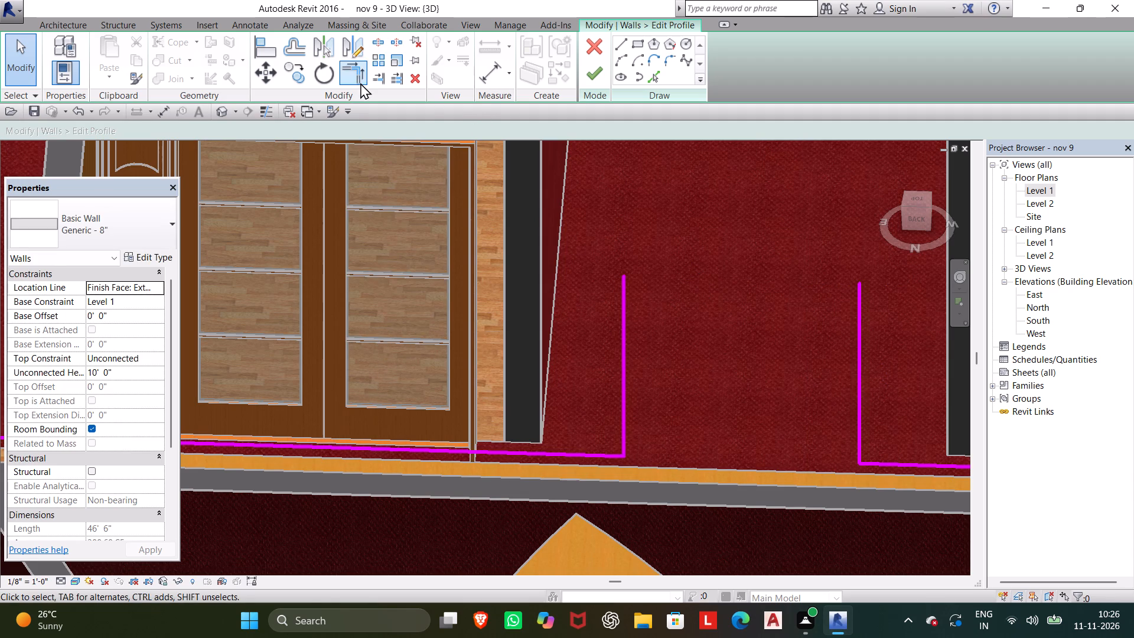
Draw a spline arch joining the tops of the two vertical sides, peaking midway between them.
left_click(679, 57)
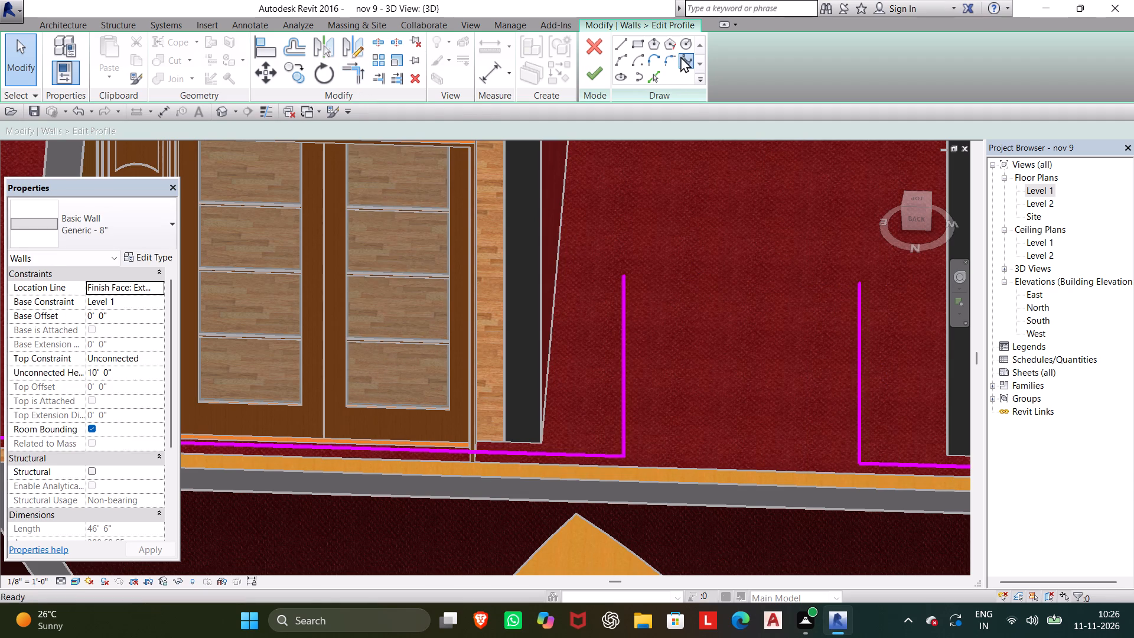
left_click(623, 276)
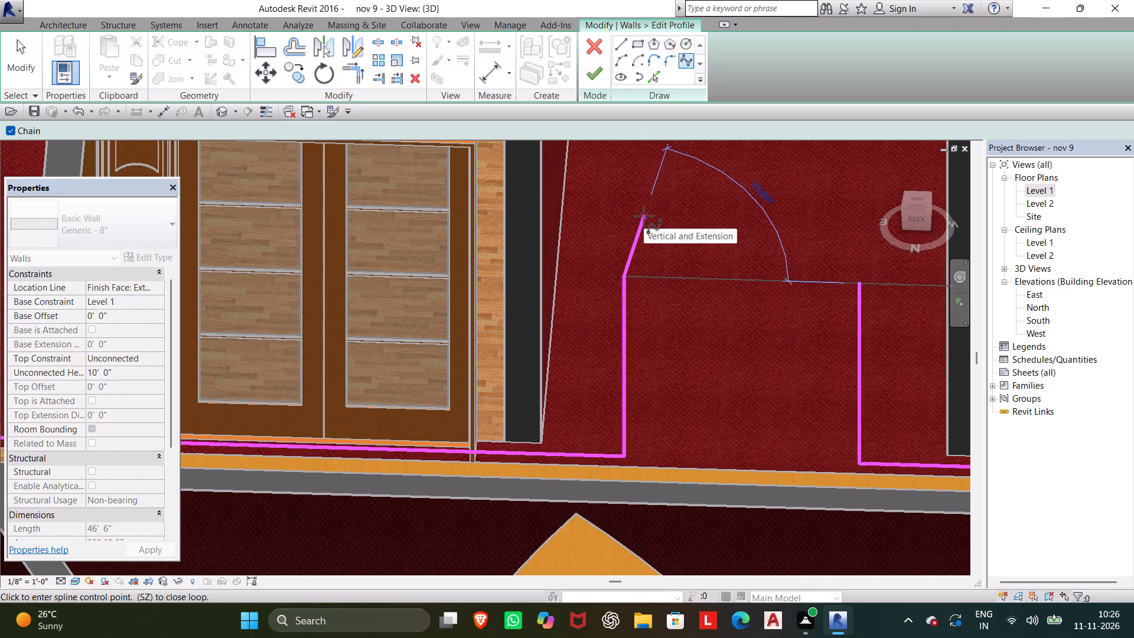
left_click(696, 222)
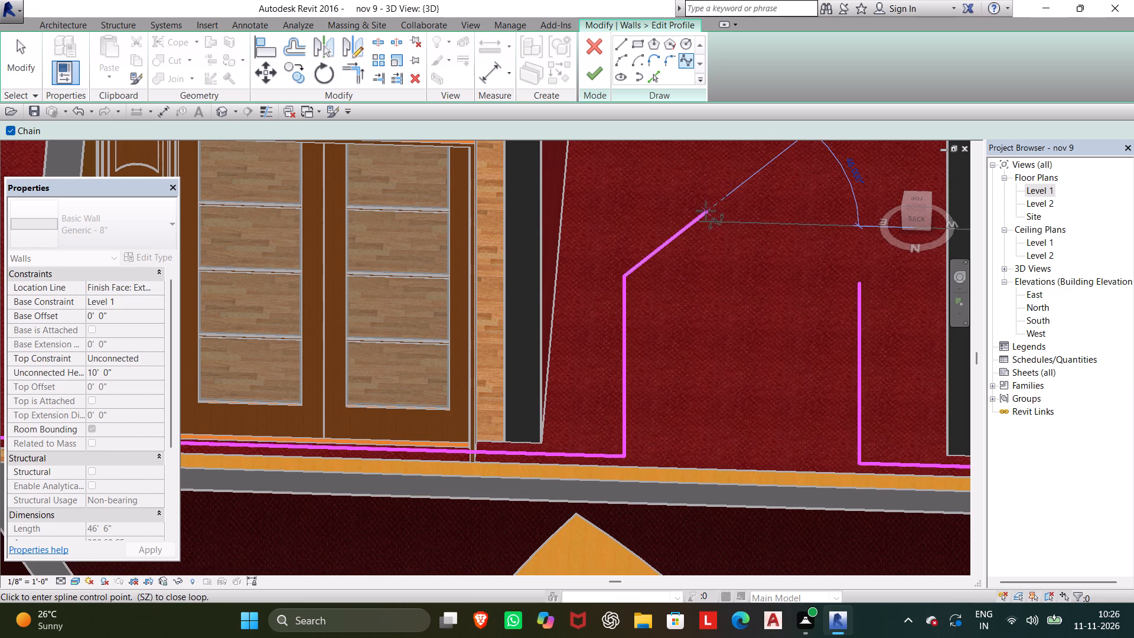
left_click(741, 180)
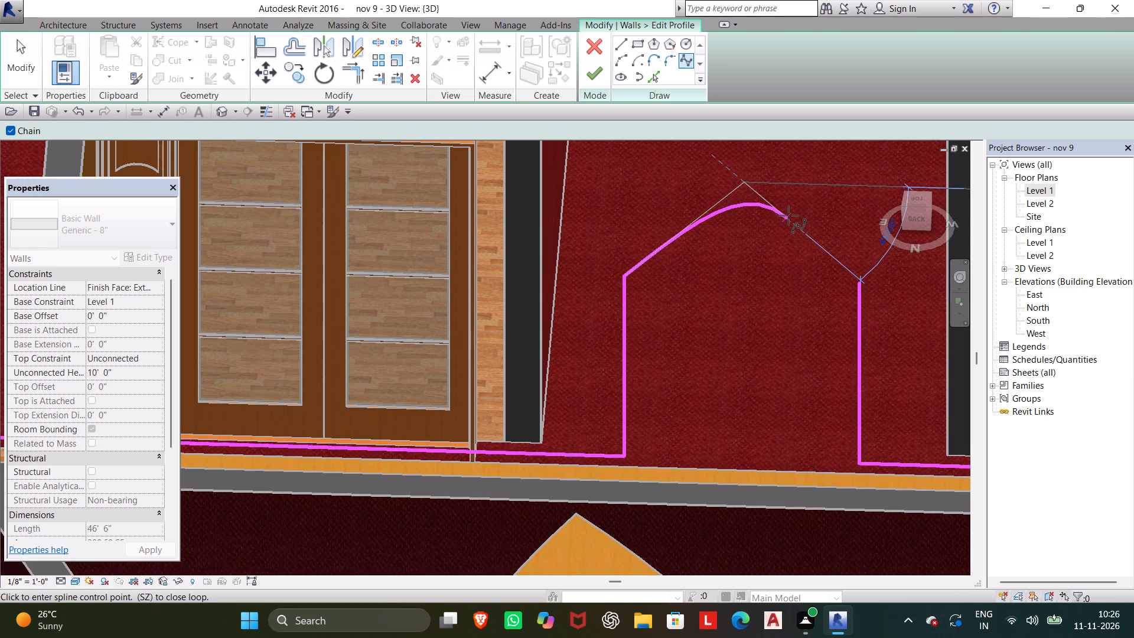
left_click(817, 240)
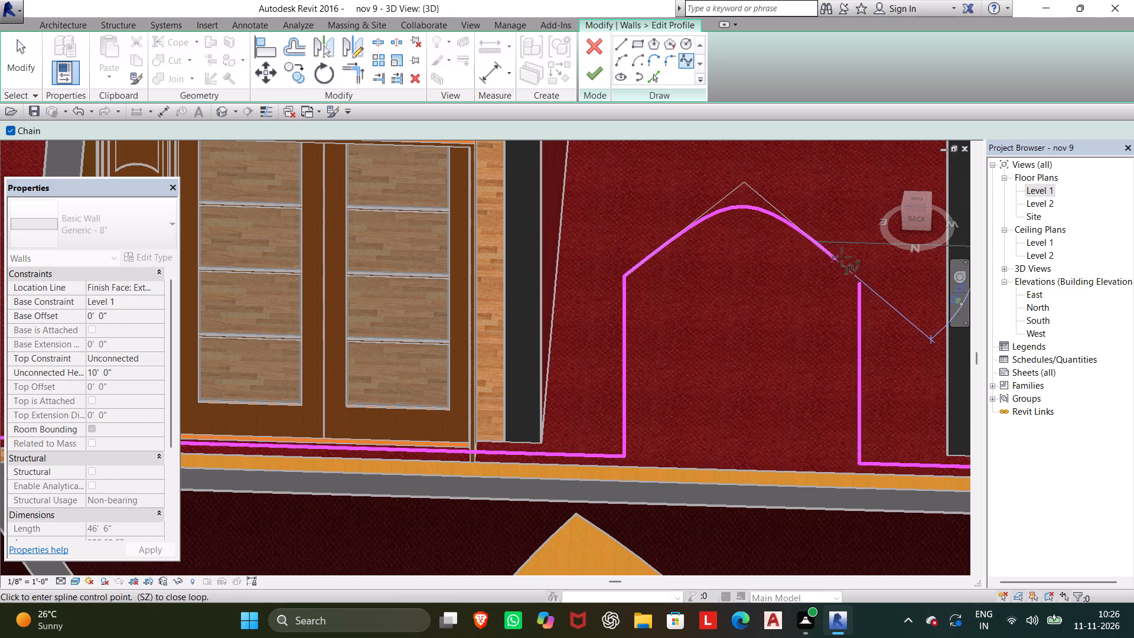
left_click(859, 276)
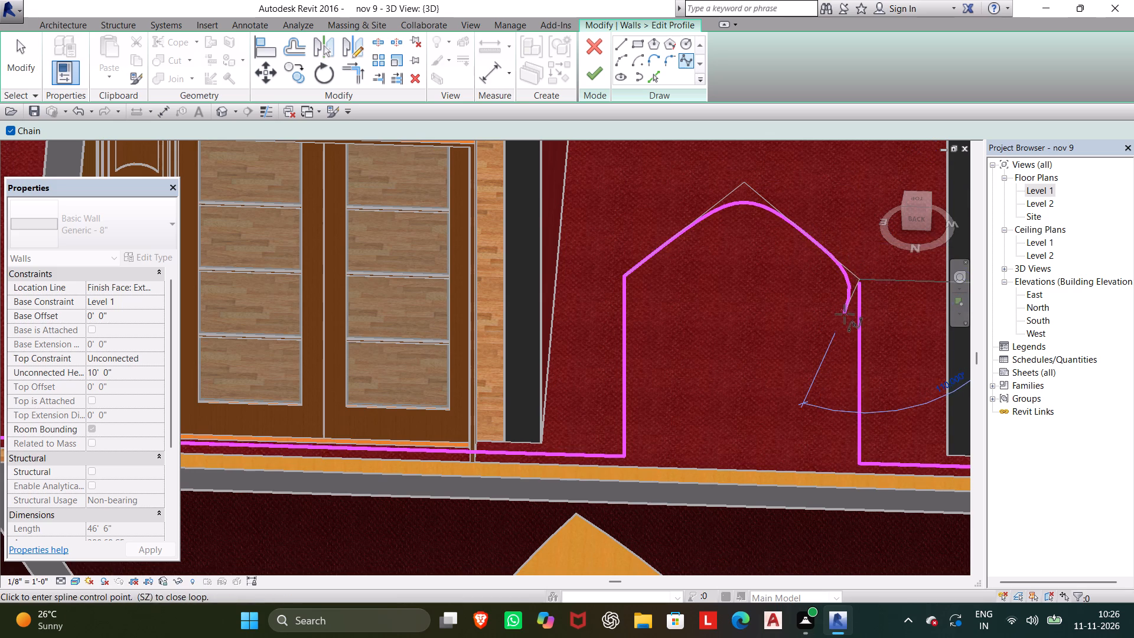
scroll(859, 289, "up", 6)
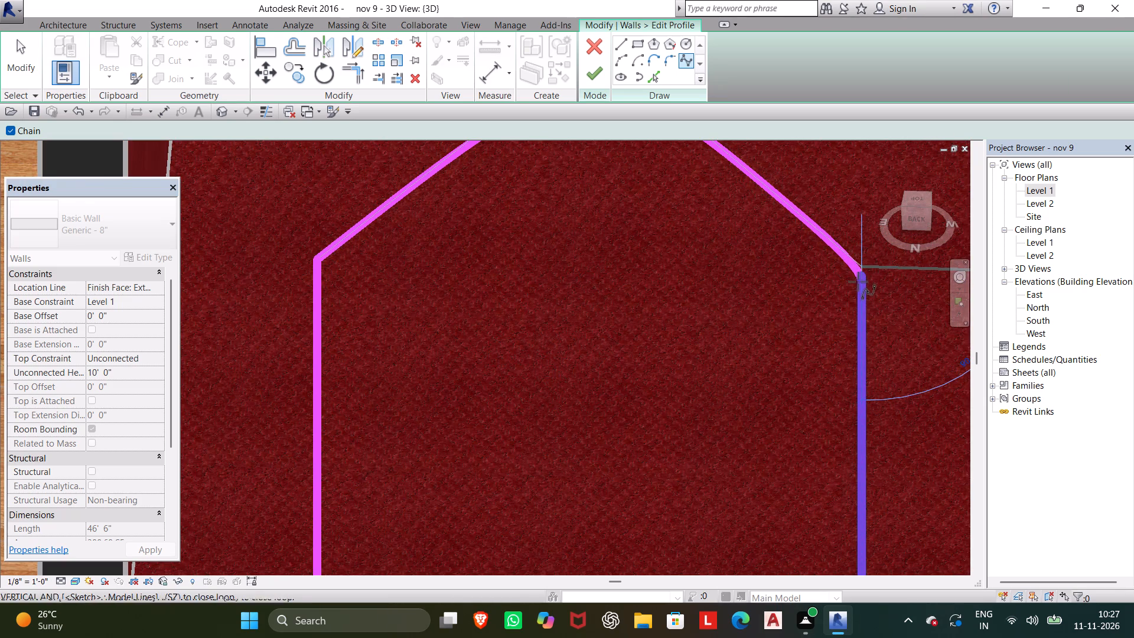
left_click(862, 276)
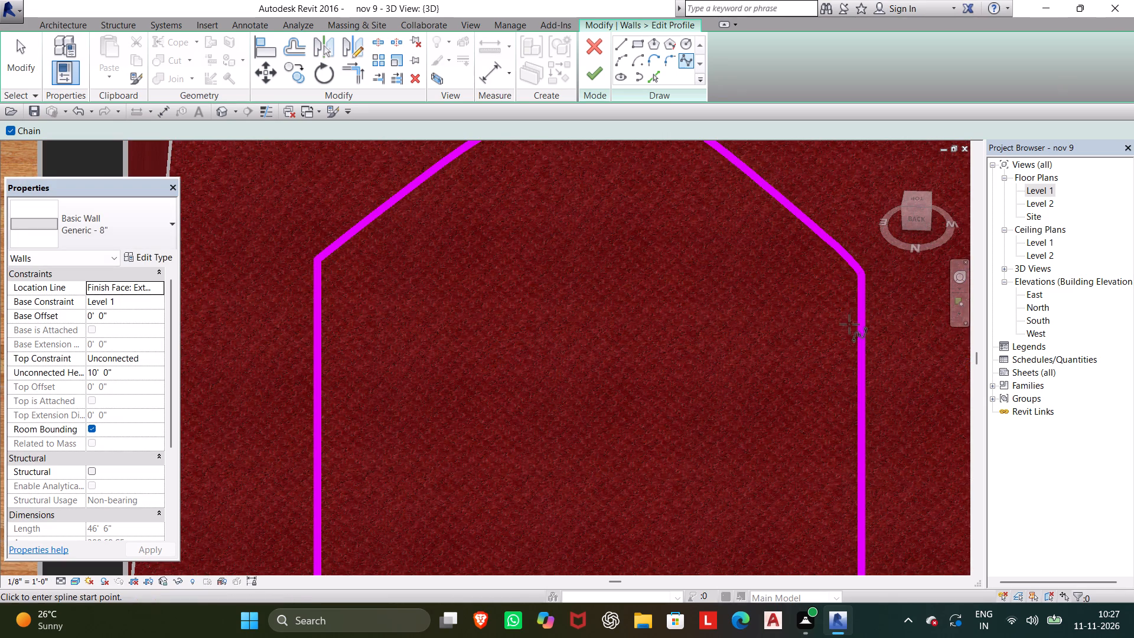
Reshape the spline arch by moving its control points, raising the peak and bulging both shoulders outward into a rounder curve.
key("Escape")
key("Escape")
scroll(745, 412, "down", 4)
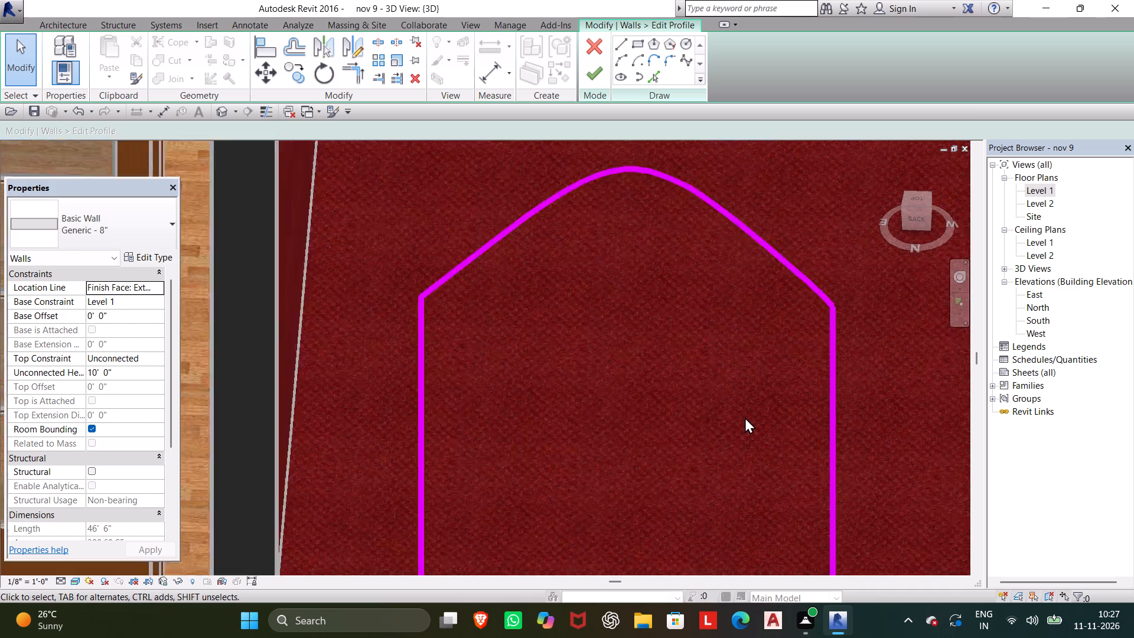
scroll(745, 417, "down", 2)
scroll(661, 386, "down", 1)
scroll(641, 317, "down", 4)
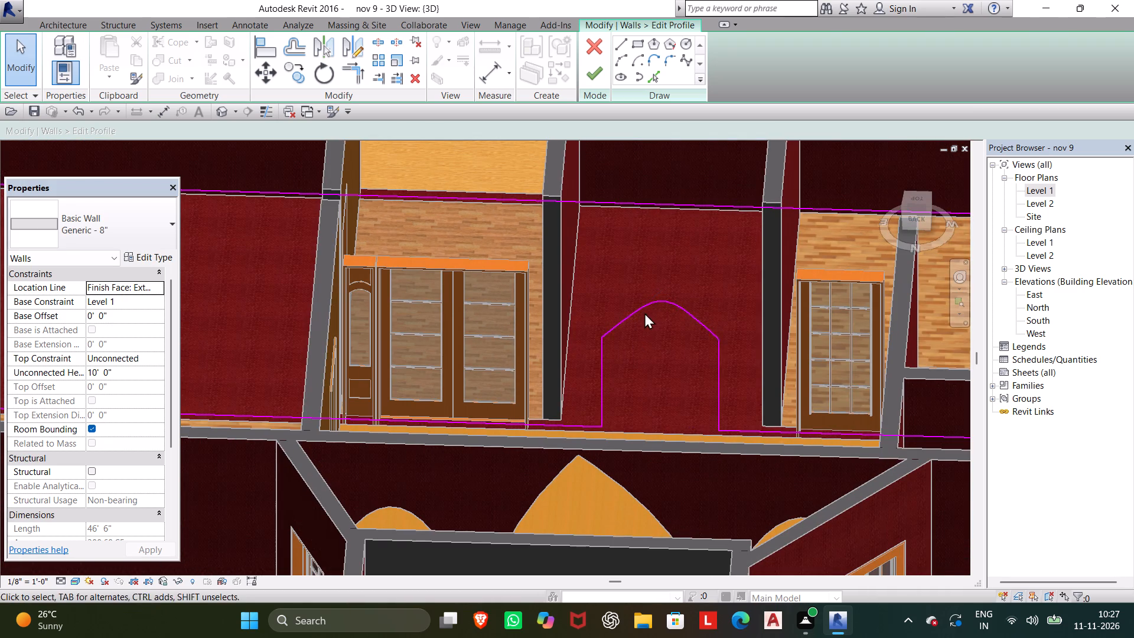
scroll(660, 298, "up", 4)
left_click(654, 295)
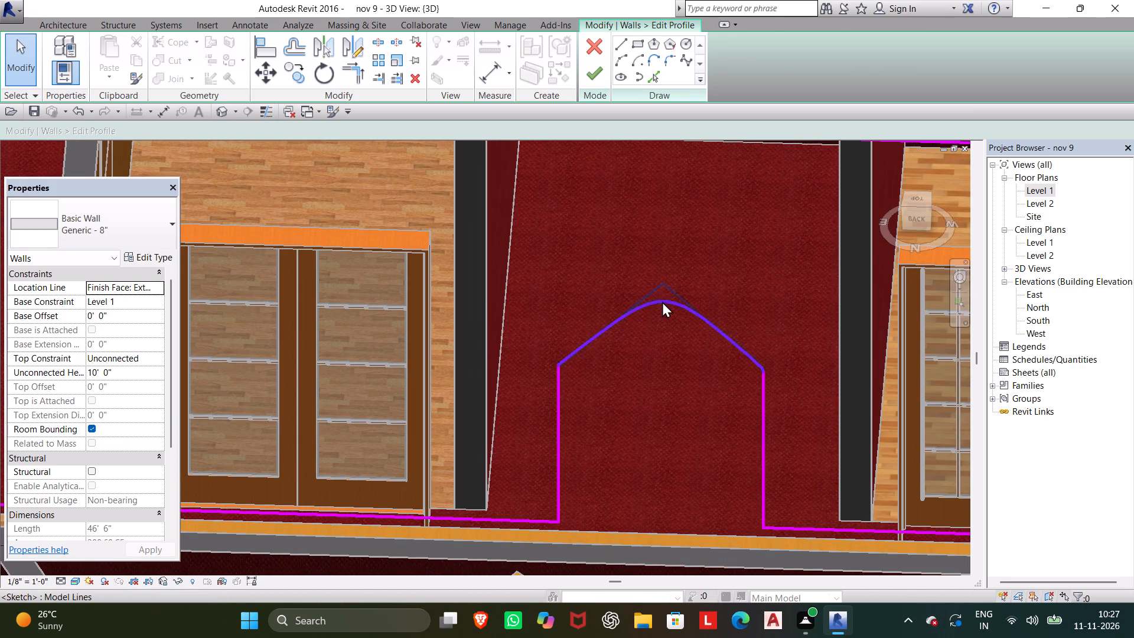
left_click(663, 302)
left_click_drag(660, 281, 660, 271)
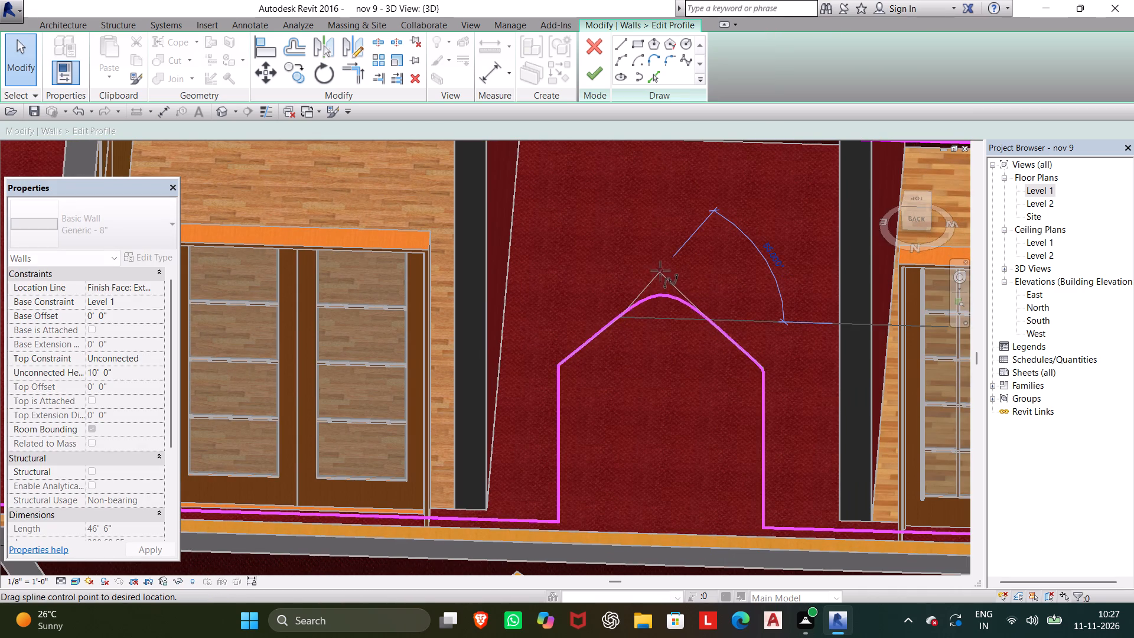
left_click_drag(660, 271, 672, 185)
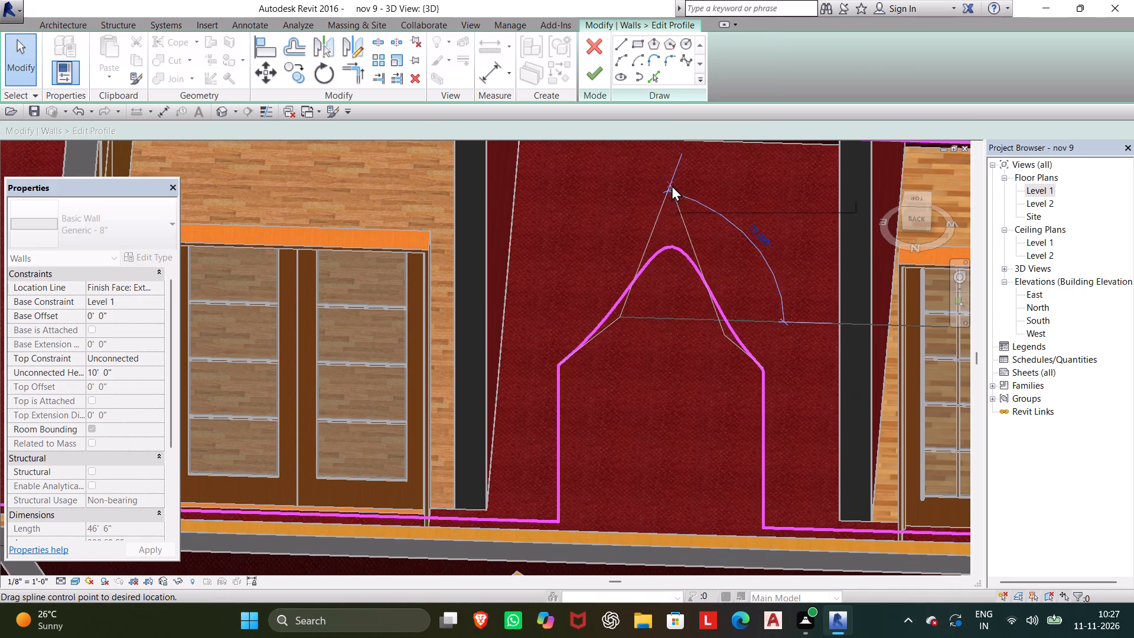
left_click_drag(725, 331, 737, 323)
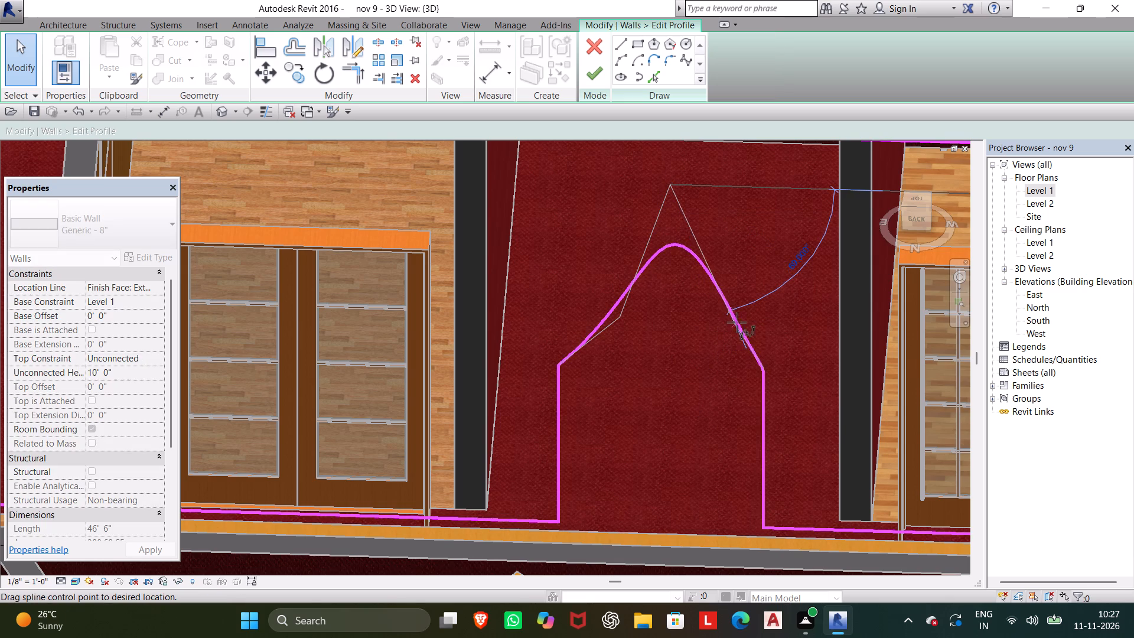
left_click_drag(737, 323, 741, 319)
left_click_drag(620, 315, 618, 315)
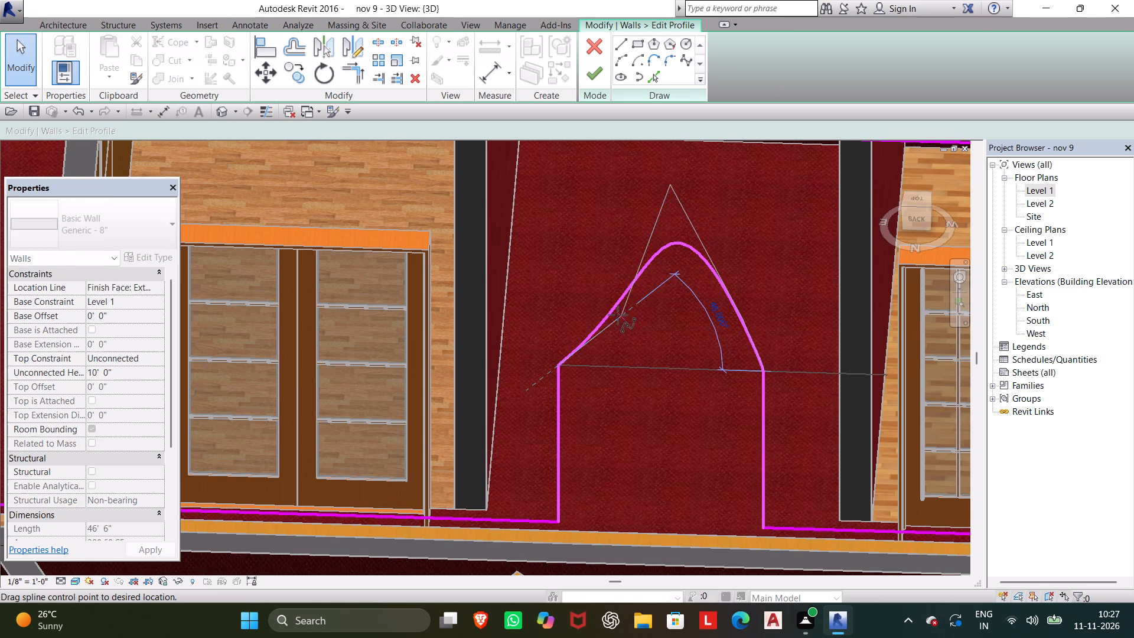
left_click_drag(618, 315, 575, 296)
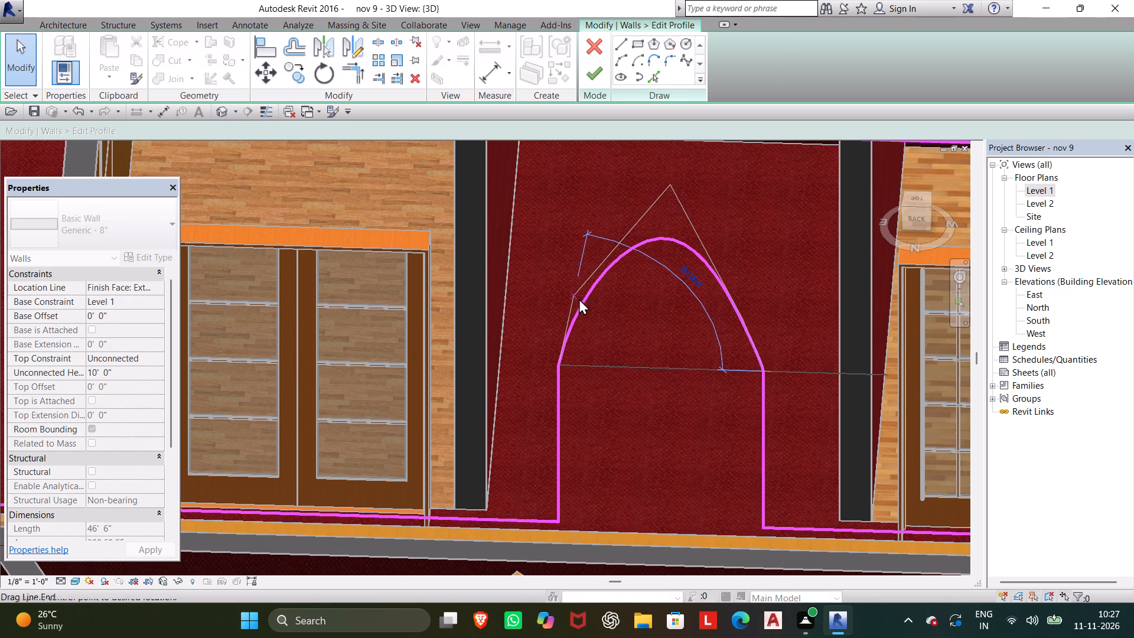
left_click(638, 356)
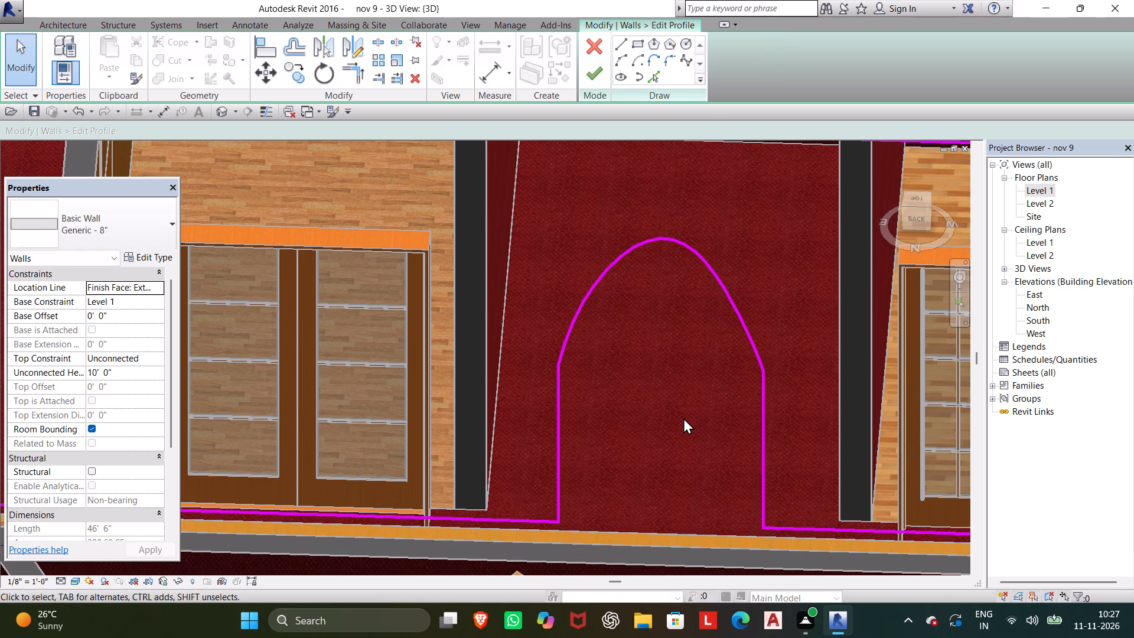
Finish the wall profile edit to cut the arched opening in the wall, leaving the wall deselected.
scroll(683, 418, "down", 5)
scroll(678, 422, "up", 2)
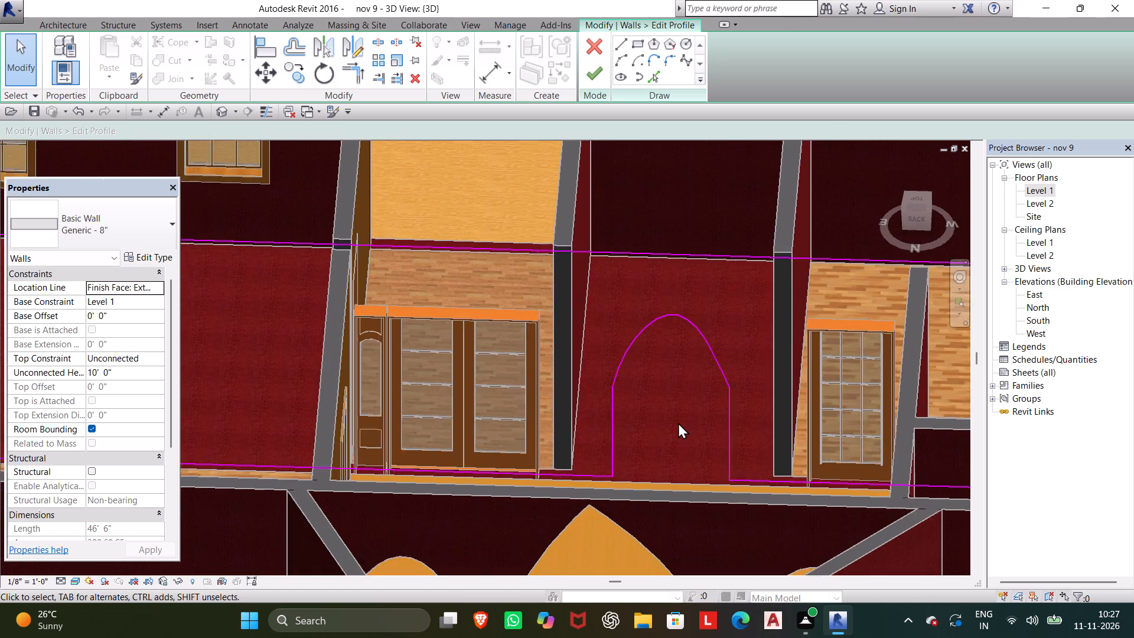
scroll(678, 422, "up", 2)
scroll(678, 422, "down", 3)
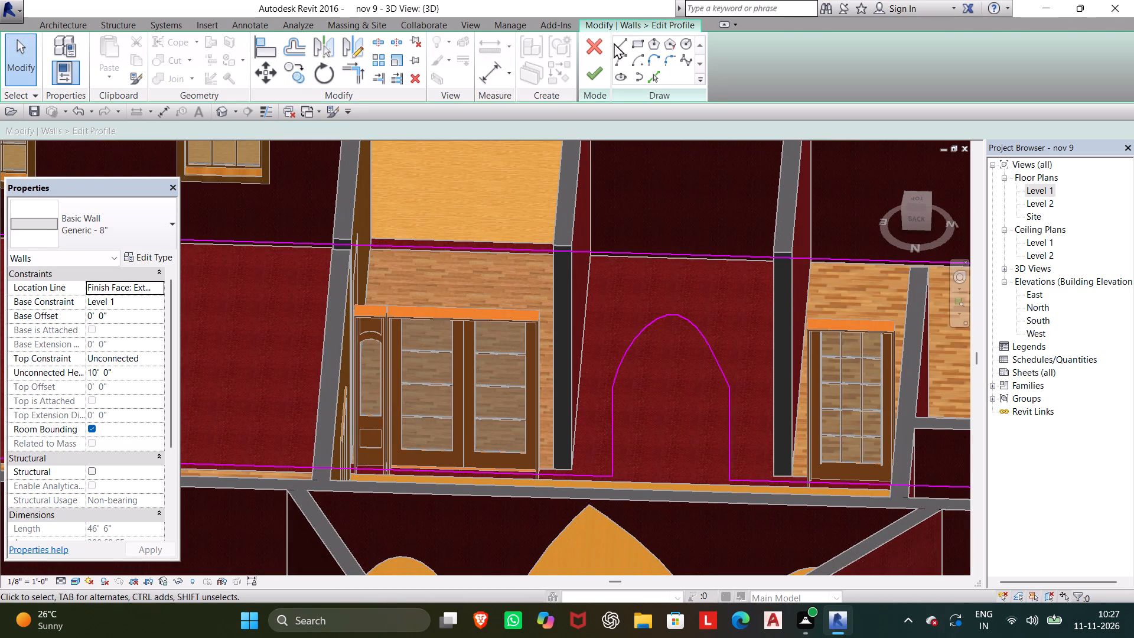
left_click(585, 76)
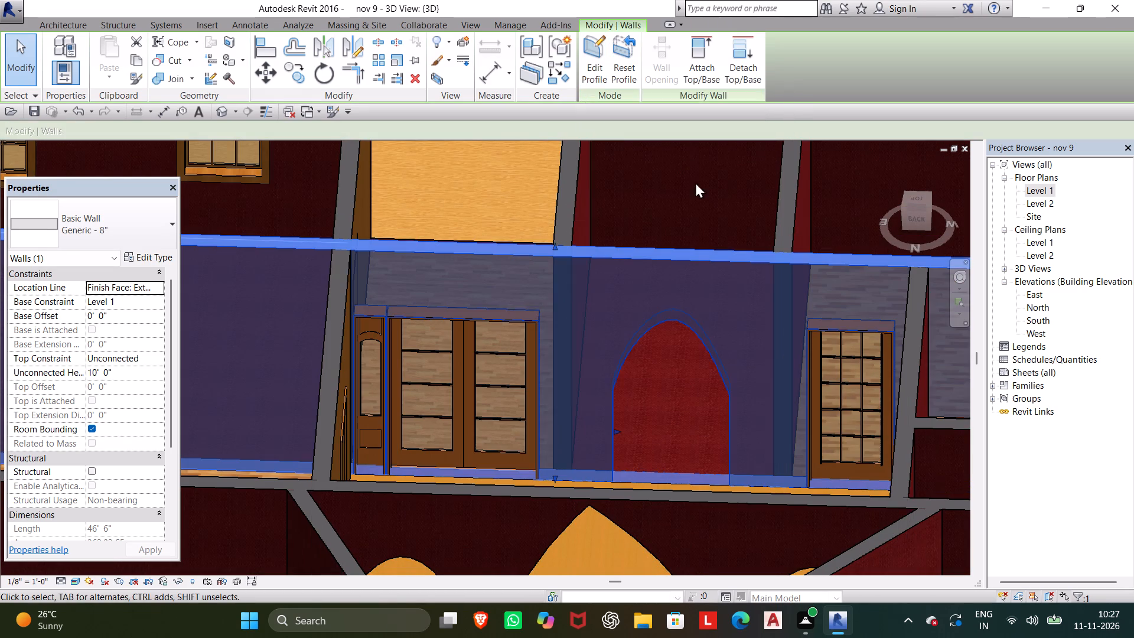
key("Escape")
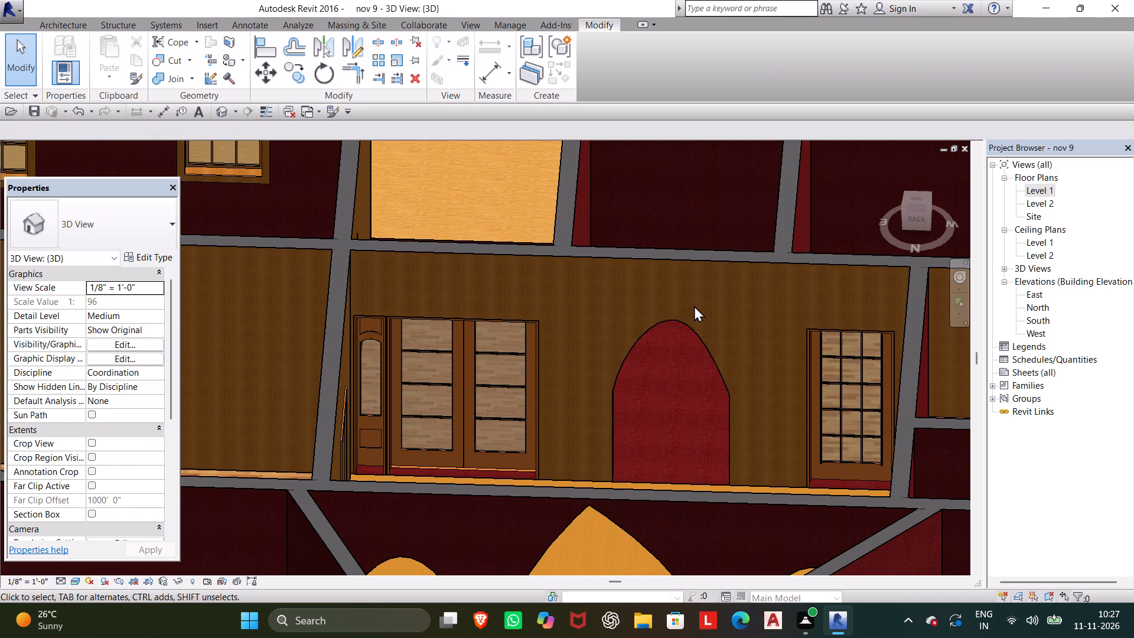
Inspect the house from the front, back, side and above, checking the new arched opening and the finishes of the room walls and floors.
scroll(688, 366, "down", 7)
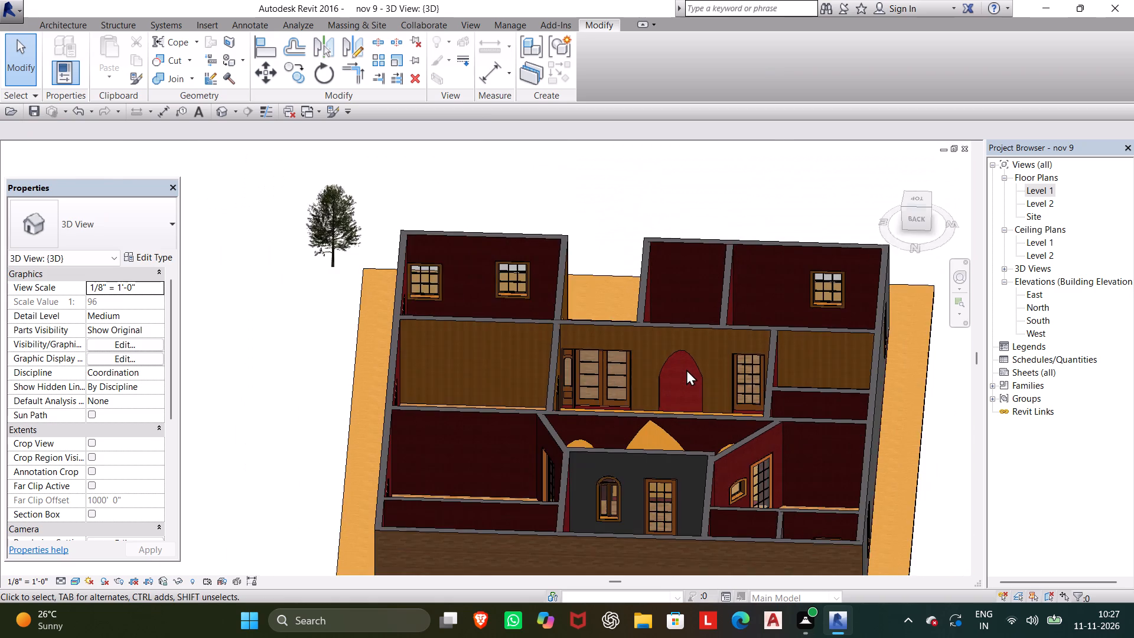
scroll(686, 369, "down", 1)
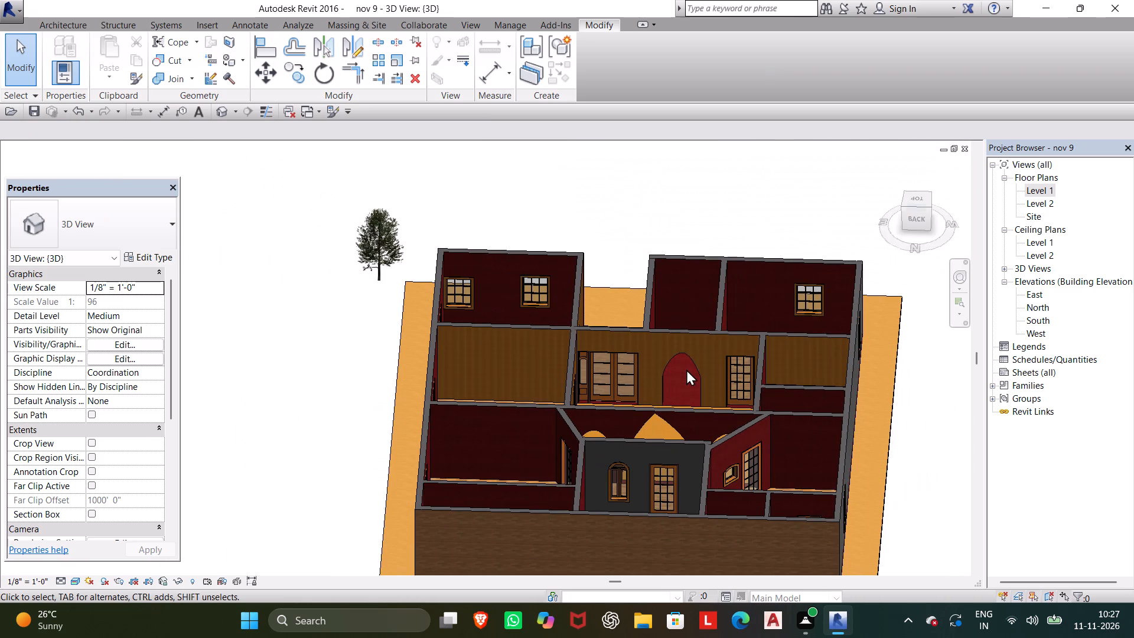
middle_click_drag(686, 366, 605, 181)
scroll(589, 227, "down", 1)
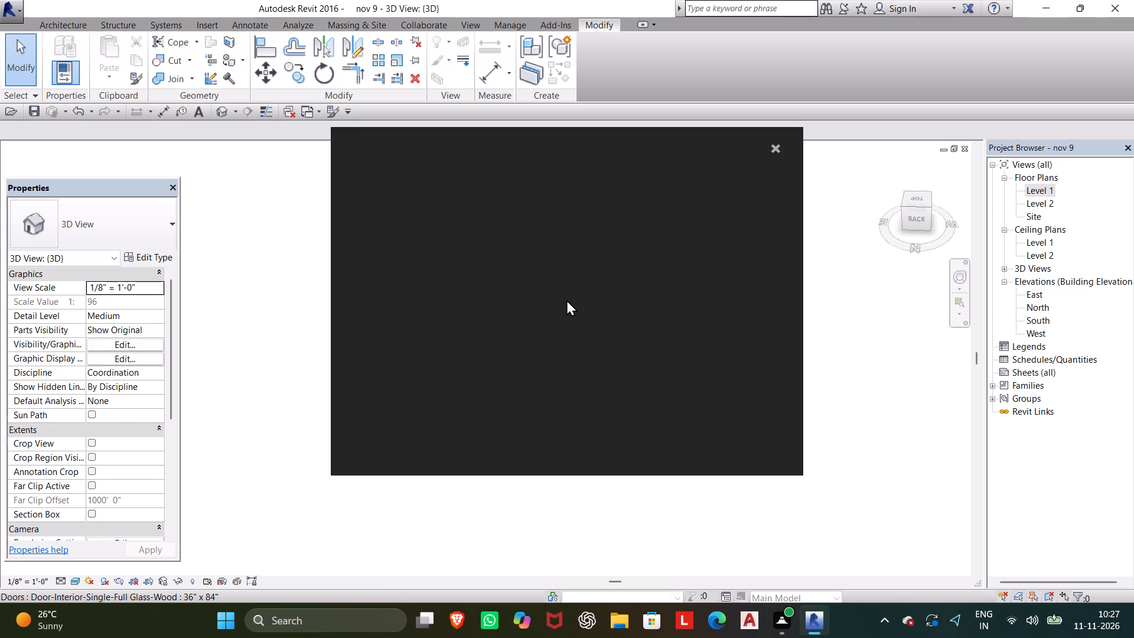
left_click(777, 152)
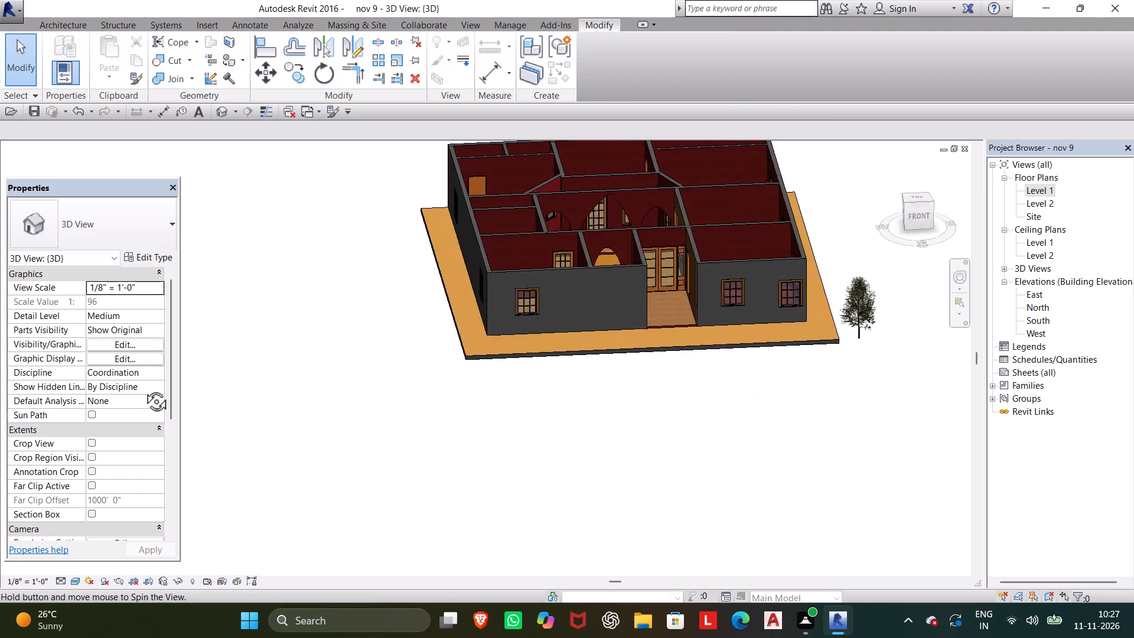
scroll(610, 304, "up", 6)
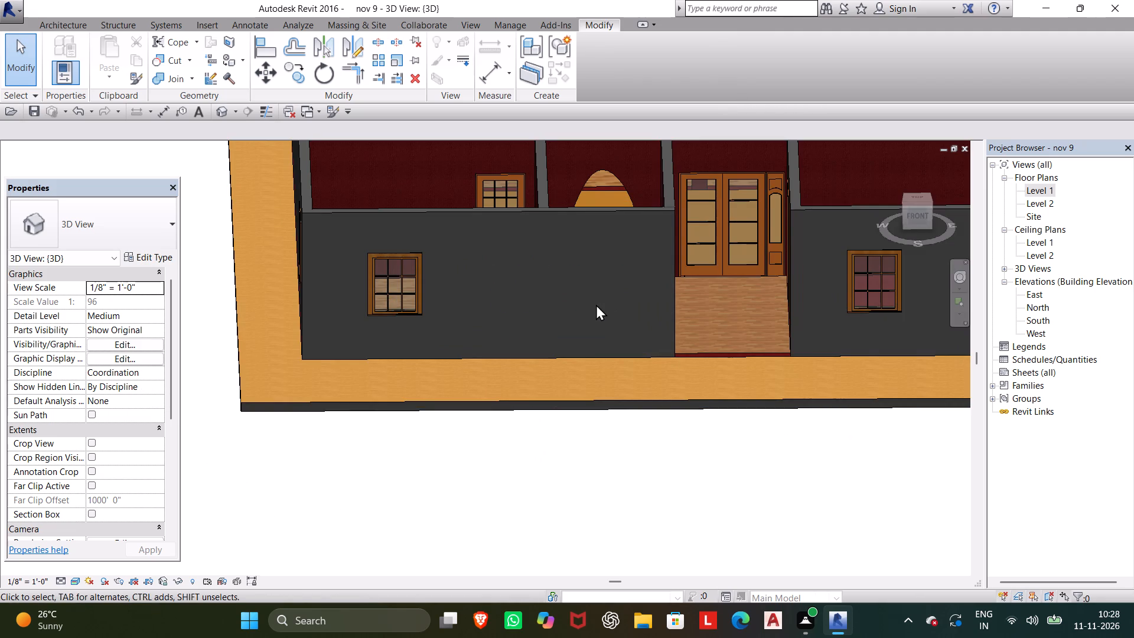
middle_click_drag(596, 307, 673, 421)
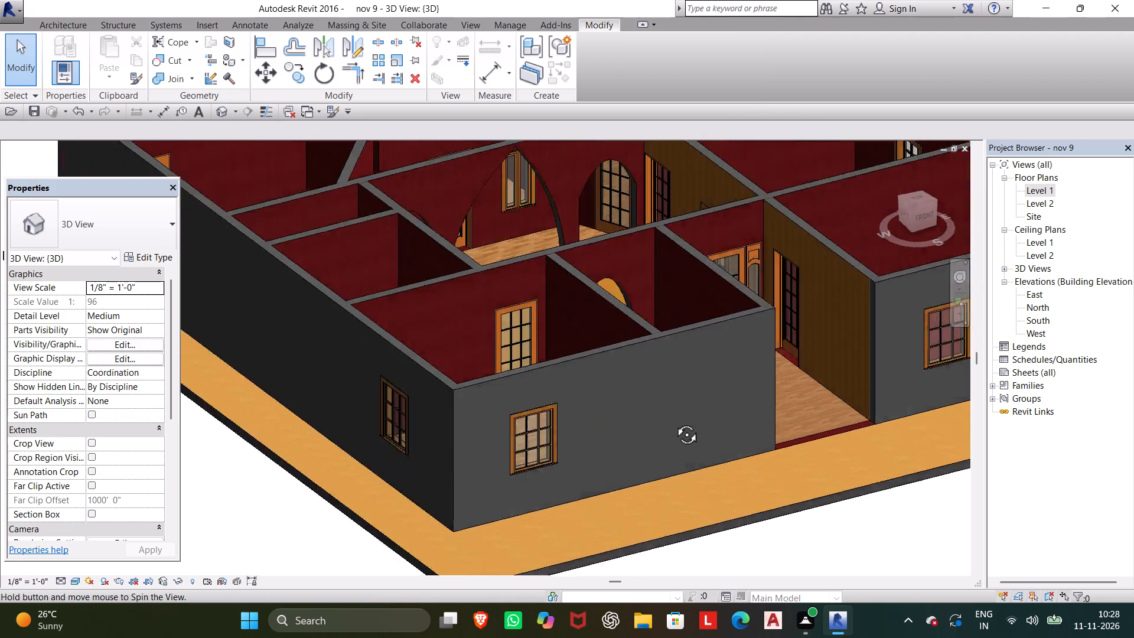
middle_click_drag(673, 421, 506, 615)
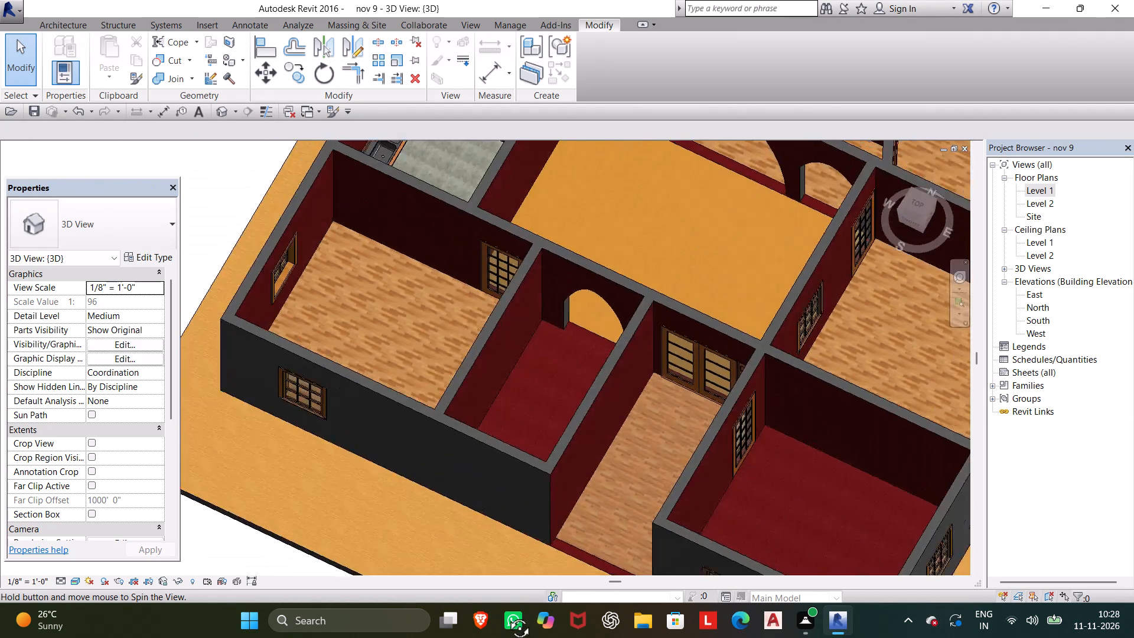
middle_click_drag(506, 615, 523, 523)
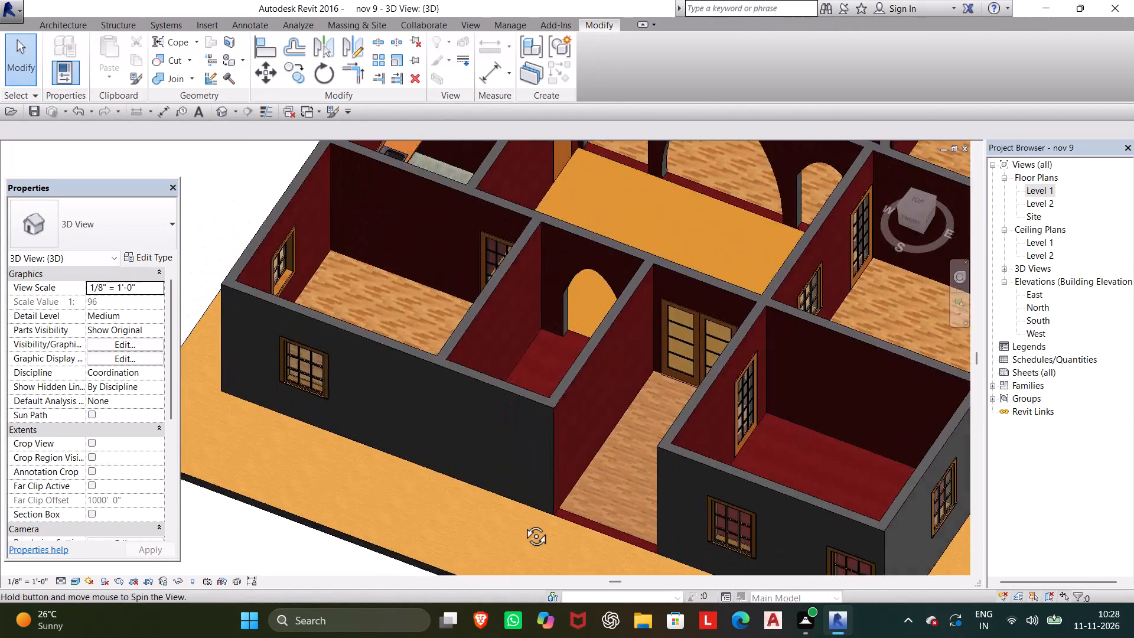
middle_click_drag(523, 523, 118, 466)
scroll(526, 474, "up", 1, "shift")
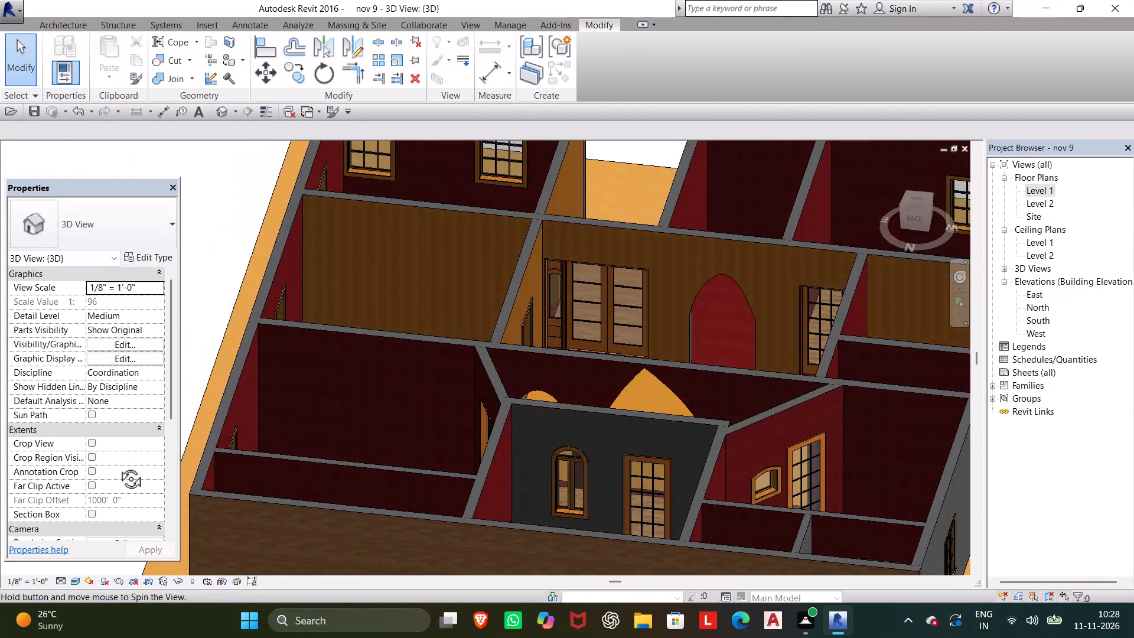
middle_click_drag(118, 466, 325, 427)
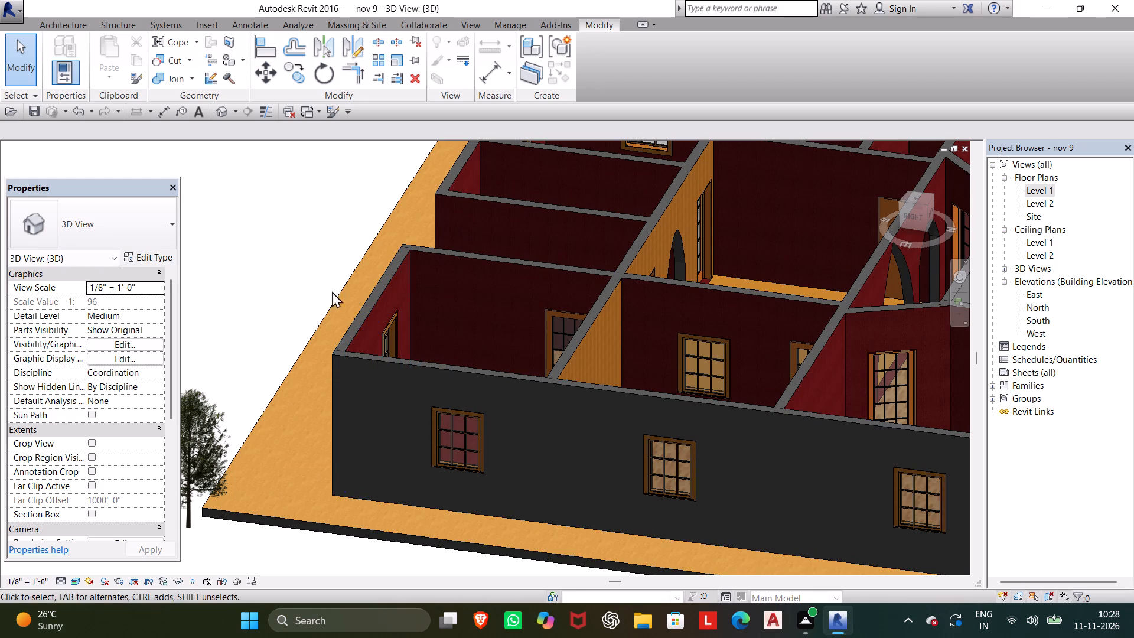
scroll(470, 205, "down", 3)
middle_click_drag(478, 201, 337, 340)
scroll(398, 302, "down", 1)
middle_click(396, 300)
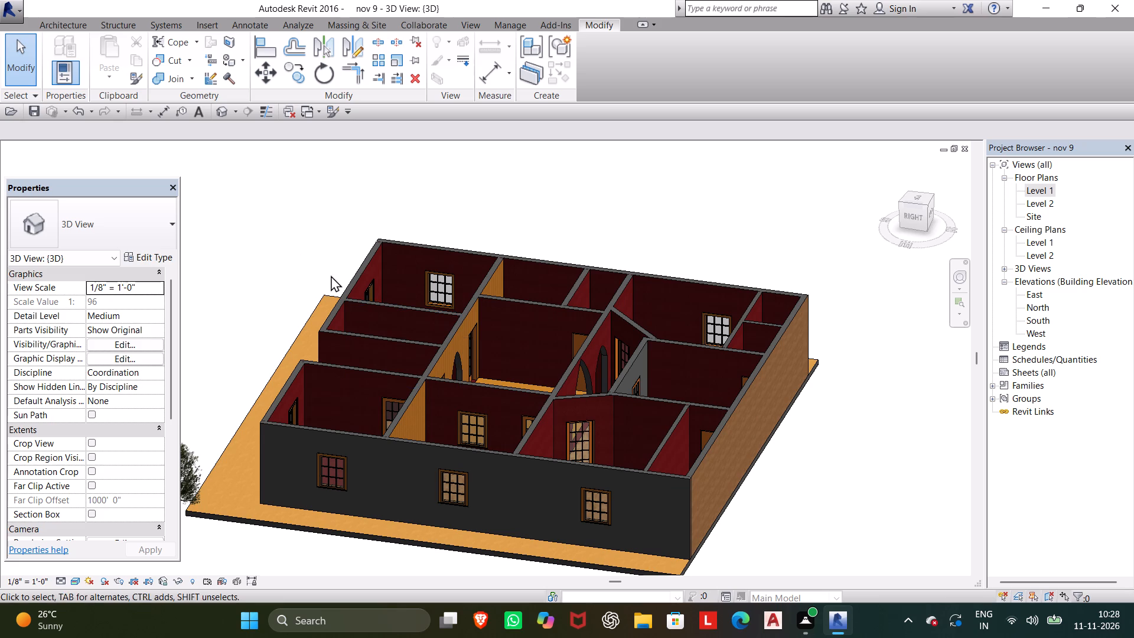
scroll(478, 354, "up", 3)
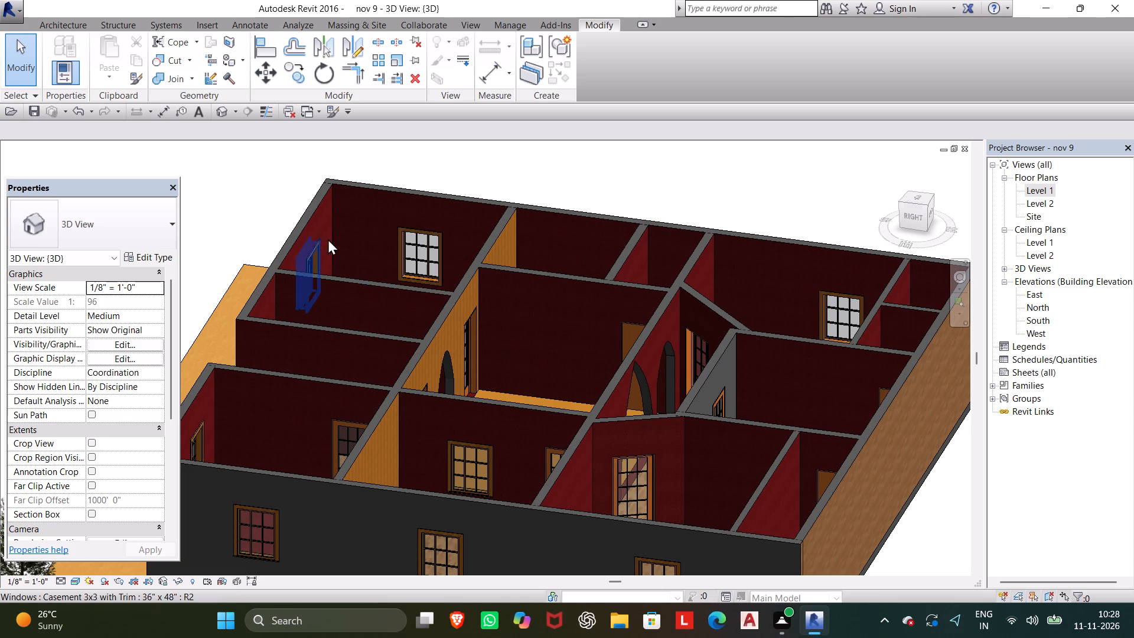
scroll(330, 252, "down", 3)
middle_click_drag(330, 252, 320, 224)
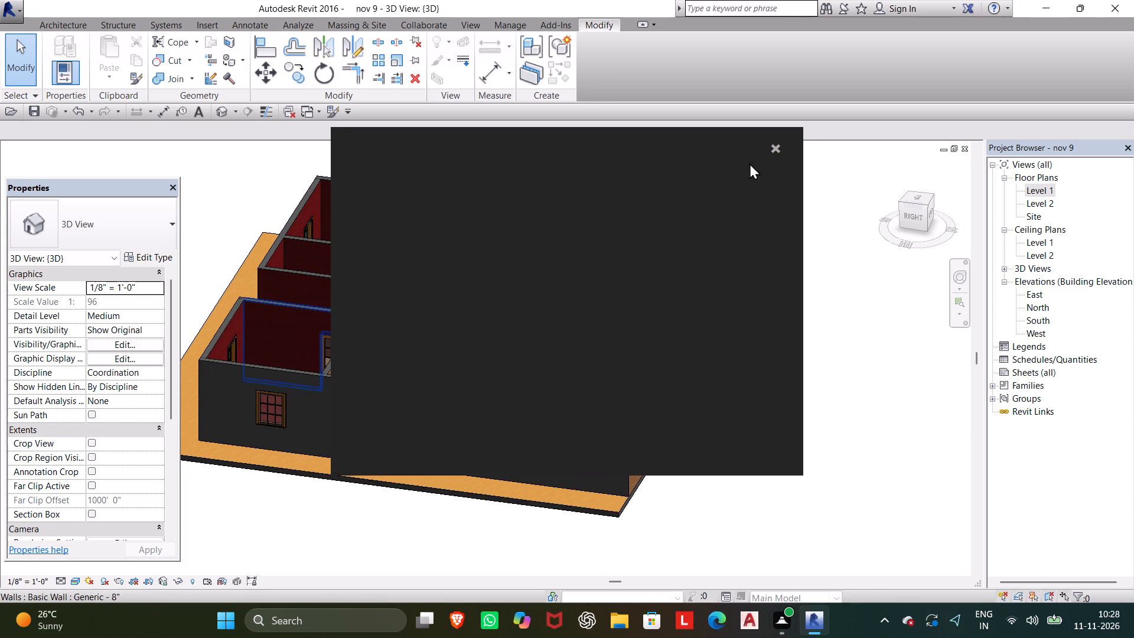
left_click(774, 145)
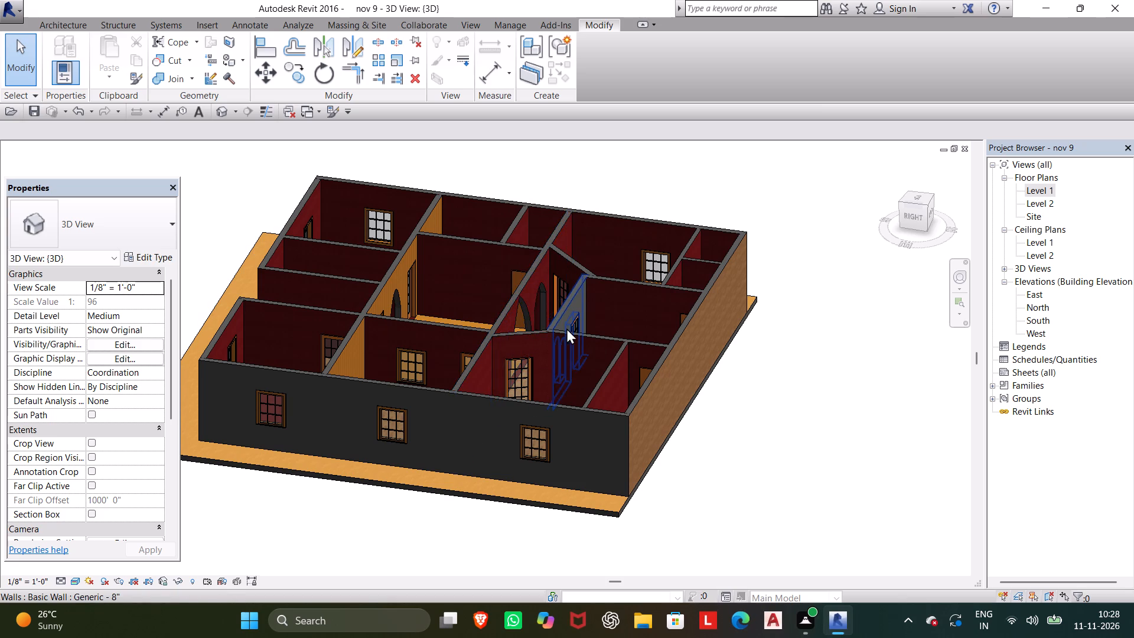
middle_click_drag(566, 328, 571, 373)
scroll(566, 328, "down", 1)
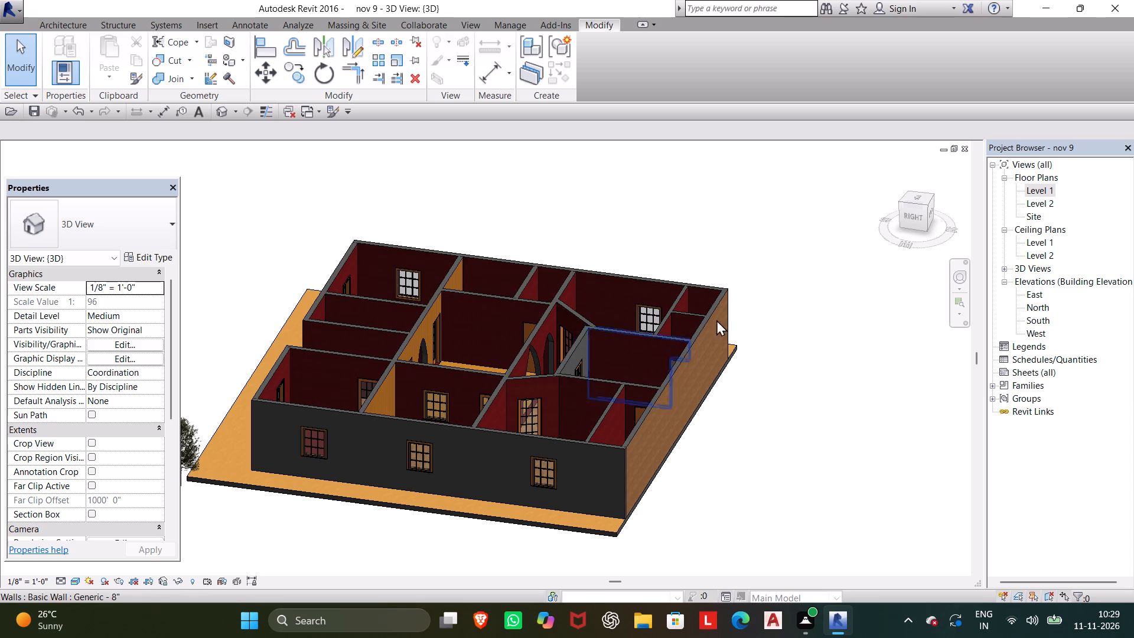
middle_click_drag(702, 223, 722, 428)
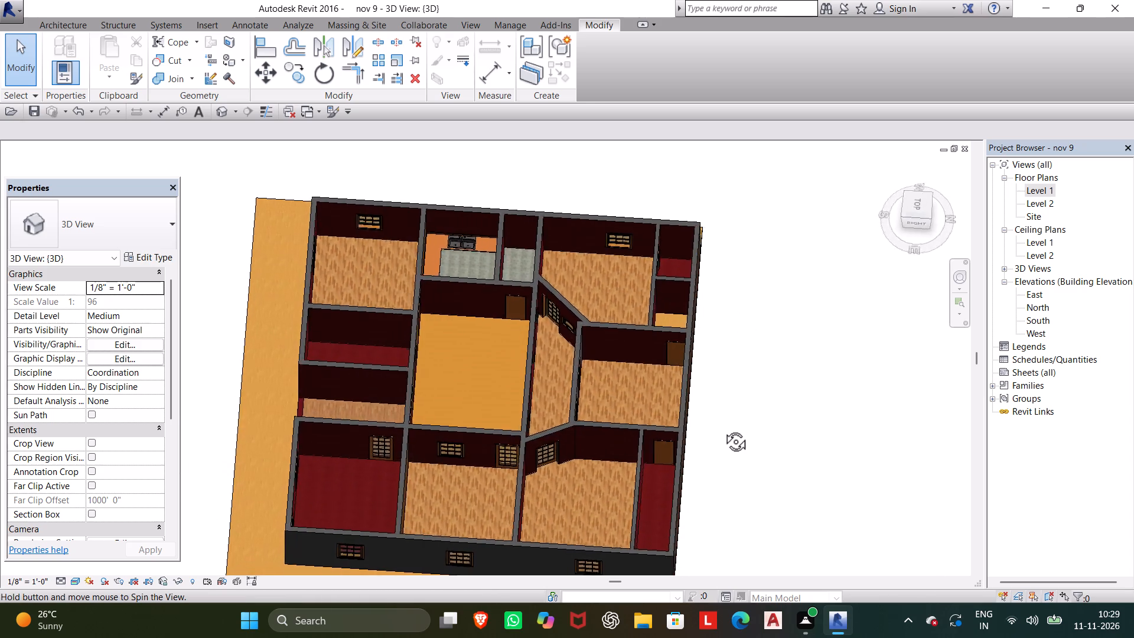
middle_click_drag(722, 428, 520, 333)
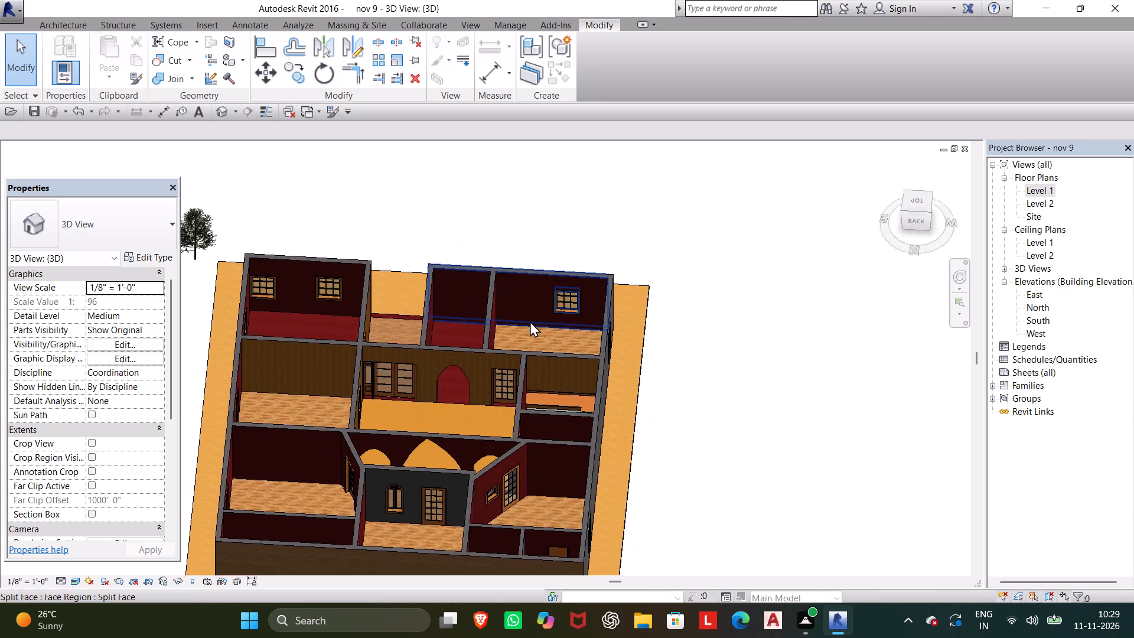
middle_click_drag(529, 318, 531, 198)
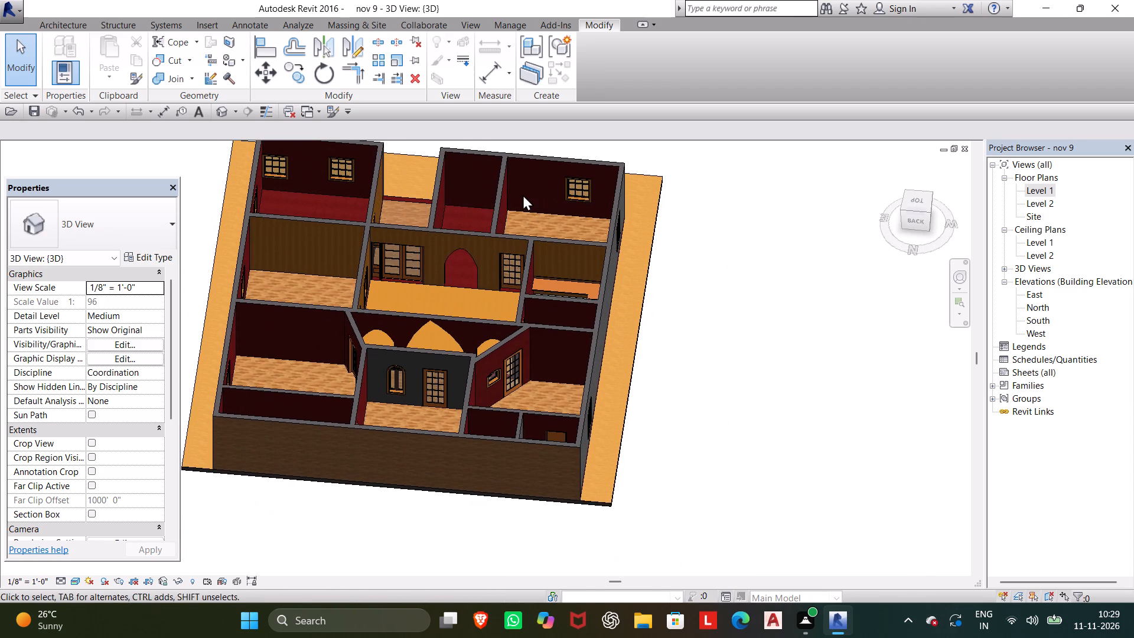
Paint the dark grey interior wall face around the arched window and glass door with the Carpet (1) material.
type("pt")
key("Return")
scroll(523, 194, "down", 5)
right_click_drag(527, 301, 685, 637)
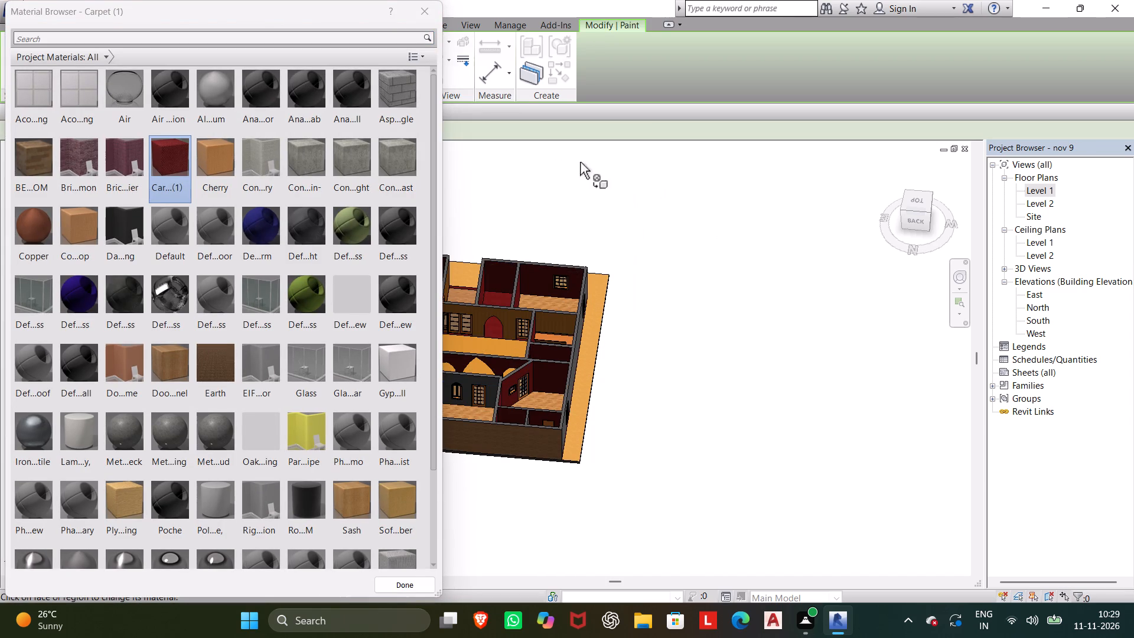
left_click(177, 159)
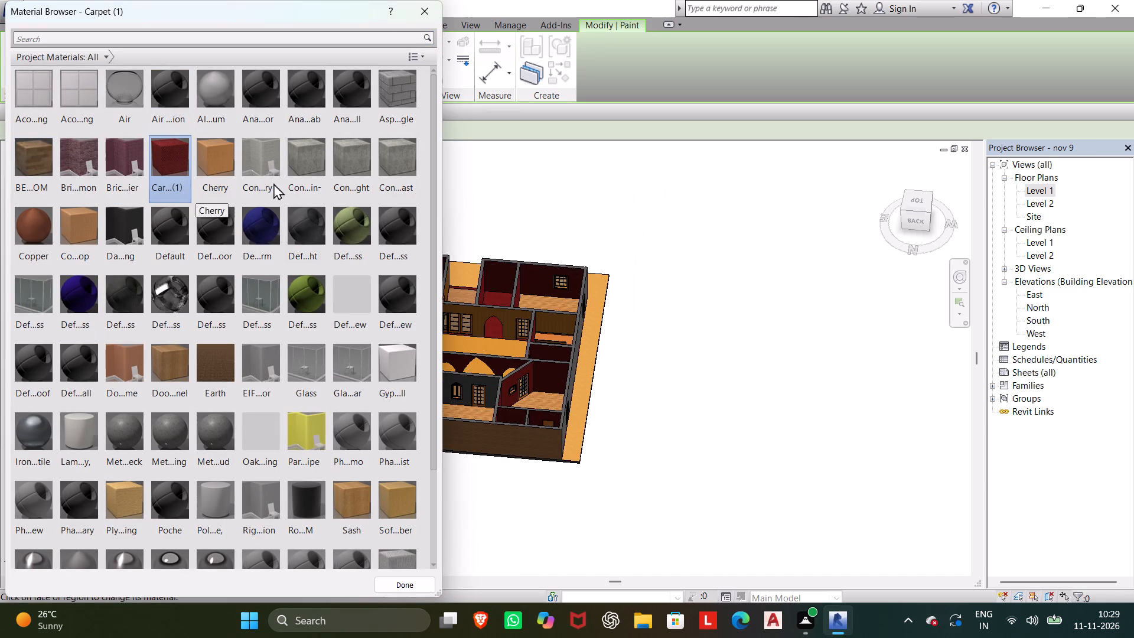
scroll(471, 386, "up", 9)
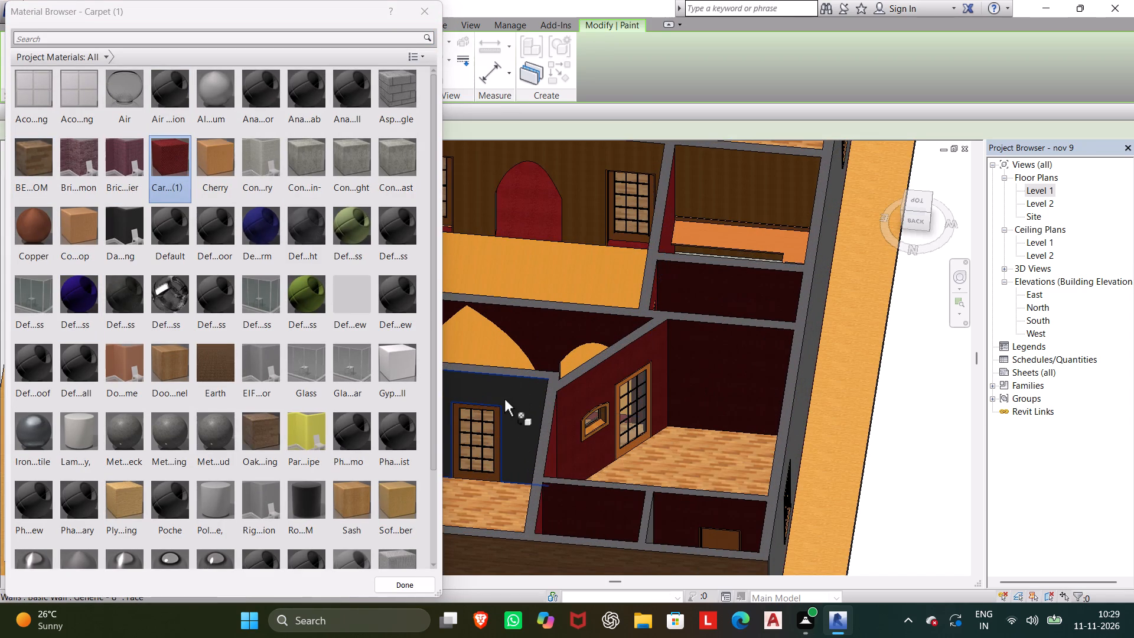
left_click(507, 386)
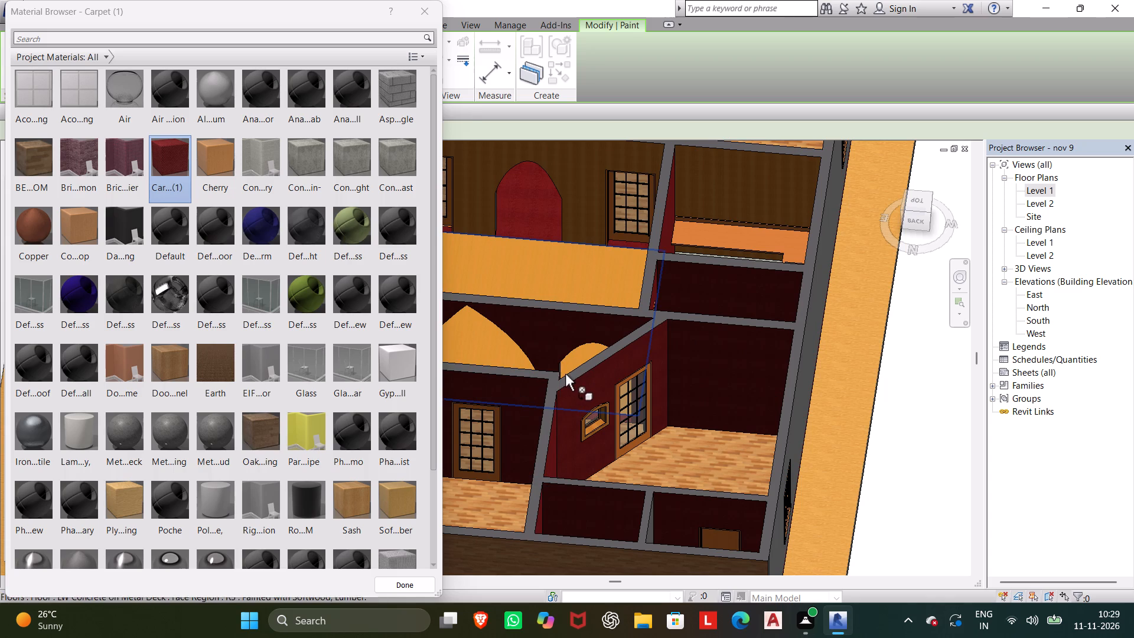
Paint the dark grey exterior front wall face with two windows, beside the entrance opening, with the Plywood, Sheathing material.
key("Escape")
scroll(357, 346, "down", 4)
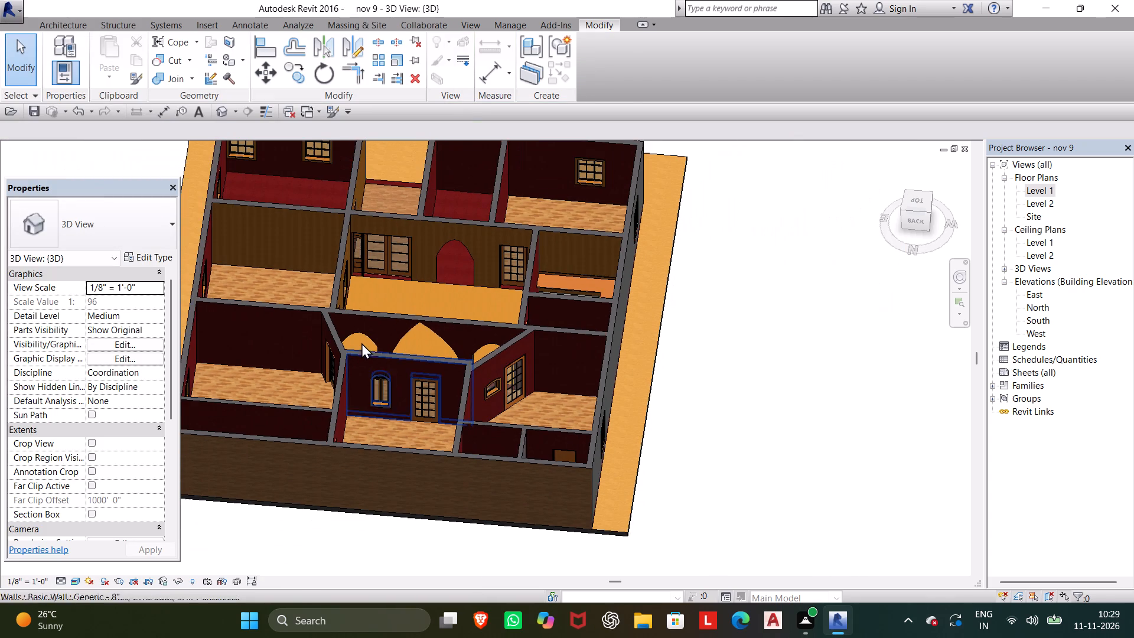
middle_click_drag(361, 343, 379, 343)
middle_click_drag(586, 207, 390, 121, "shift")
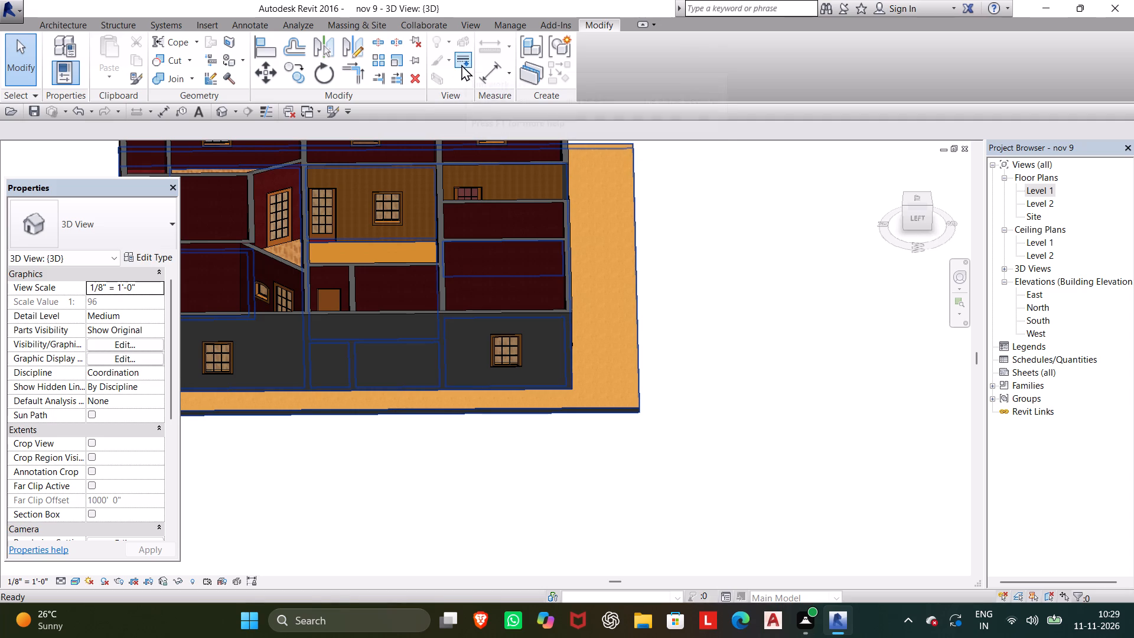
scroll(581, 187, "down", 1, "shift")
middle_click_drag(582, 188, 578, 194, "shift")
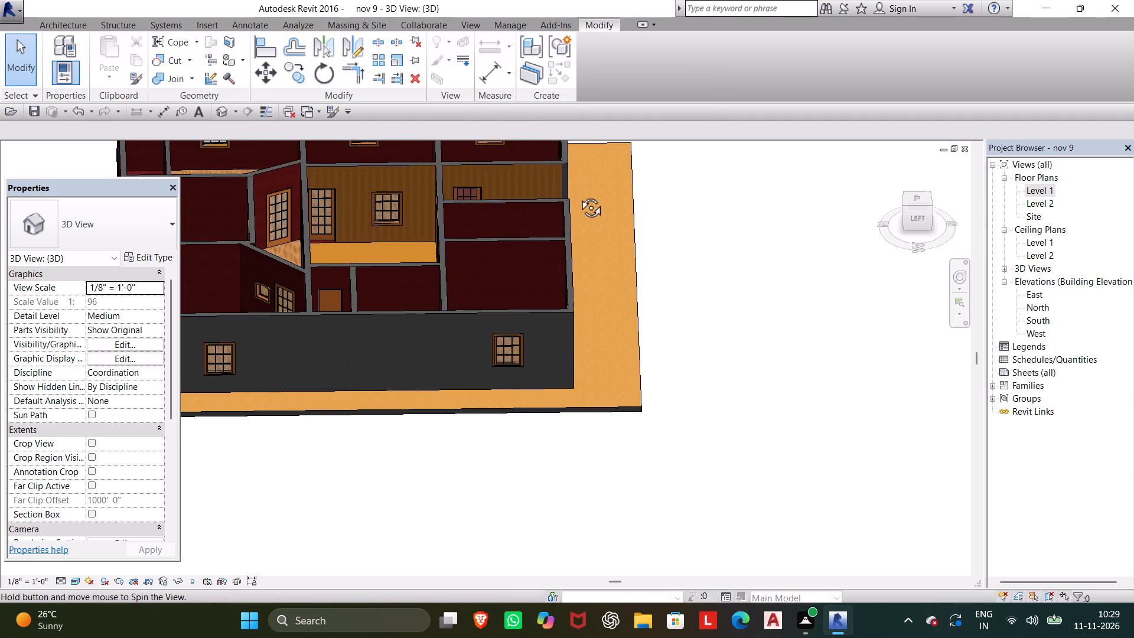
middle_click_drag(578, 194, 431, 174, "shift")
scroll(431, 174, "down", 1, "shift")
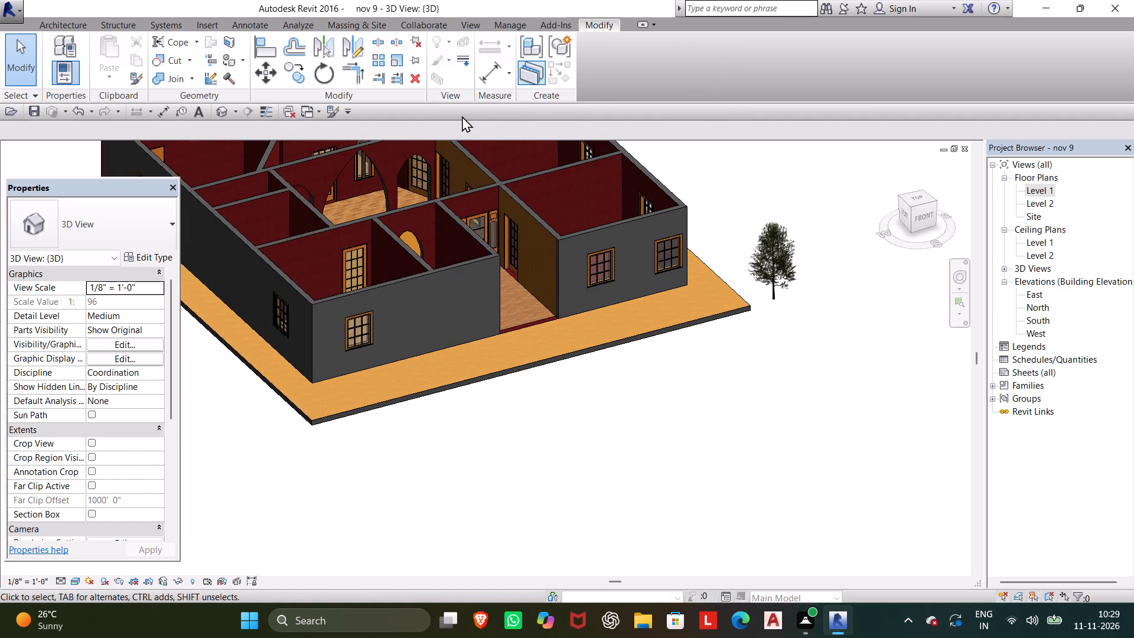
type("pt")
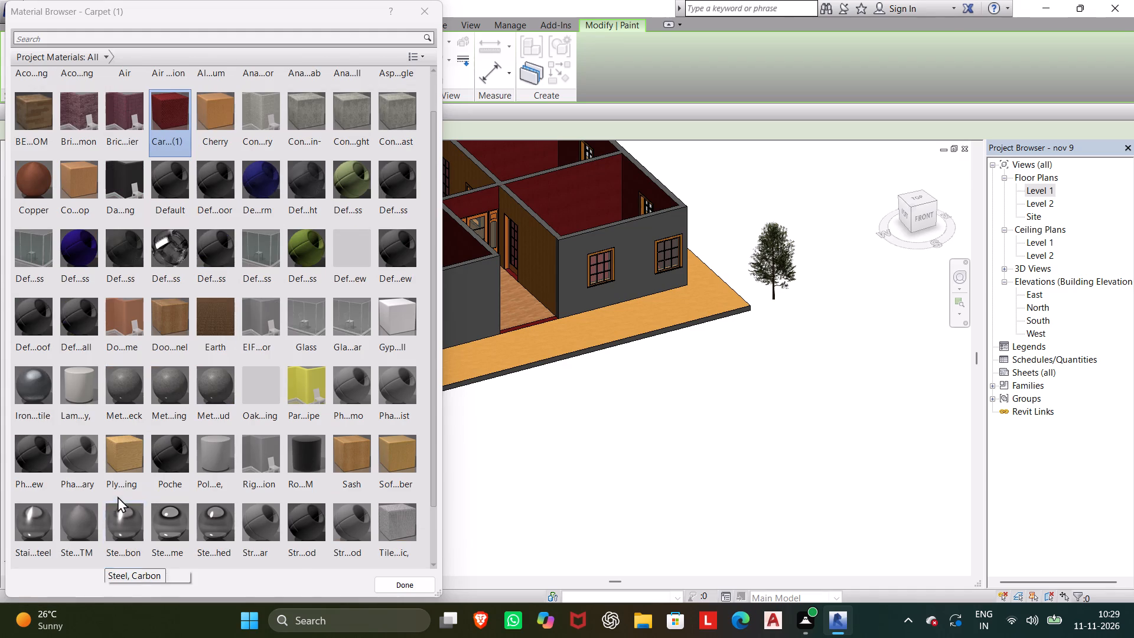
left_click(118, 477)
left_click(574, 258)
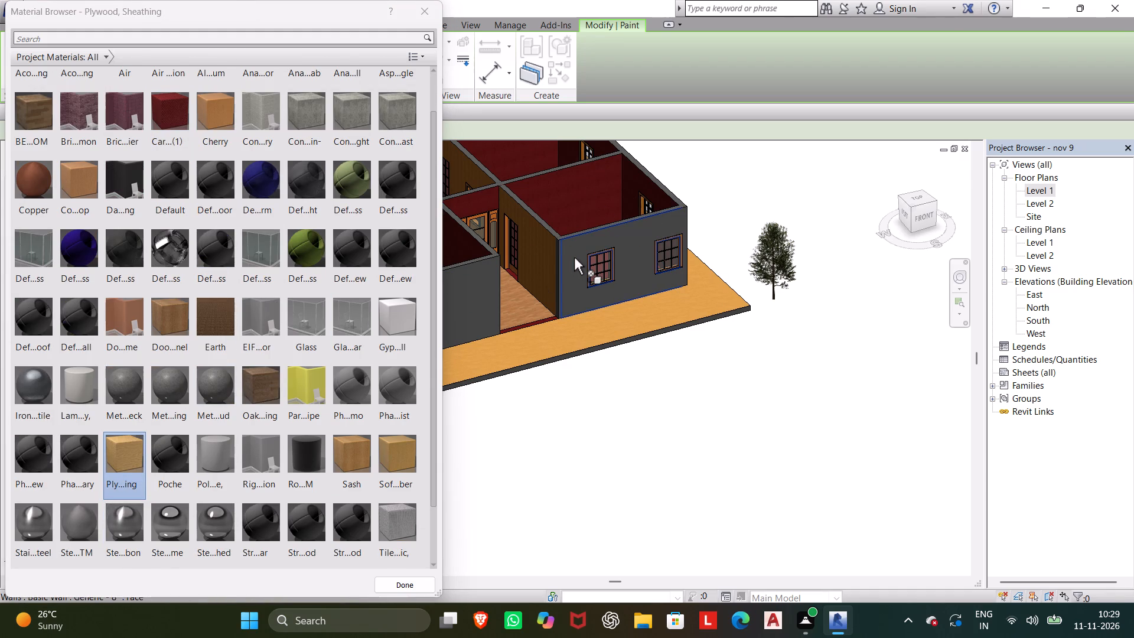
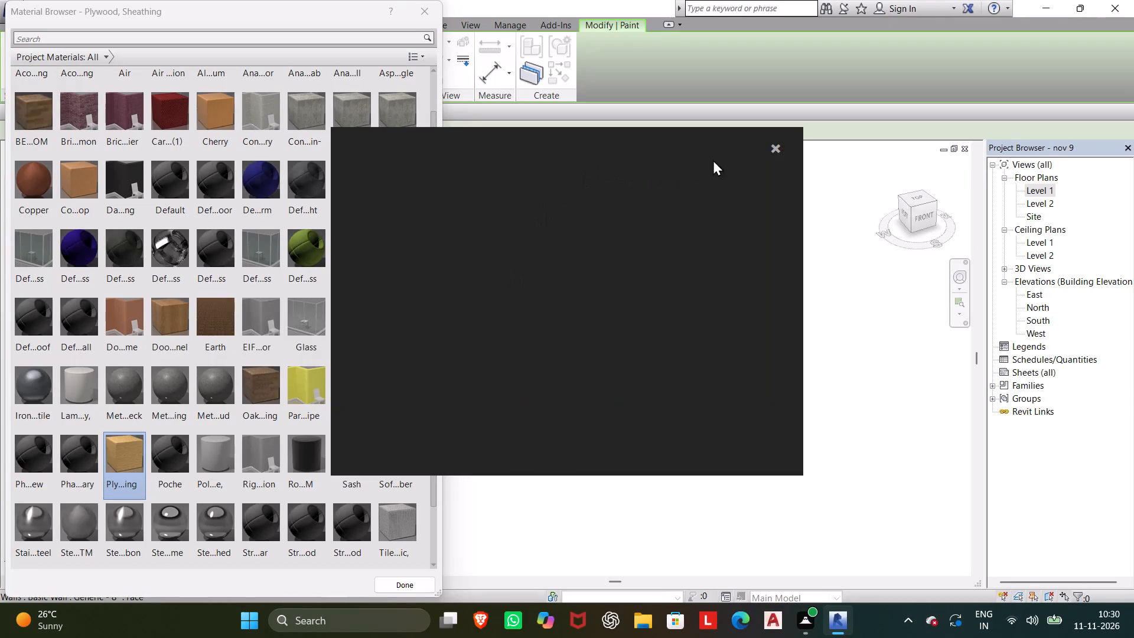
Paint the unpainted front exterior wall face beside the entrance with the Plywood, Sheathing material.
left_click(768, 148)
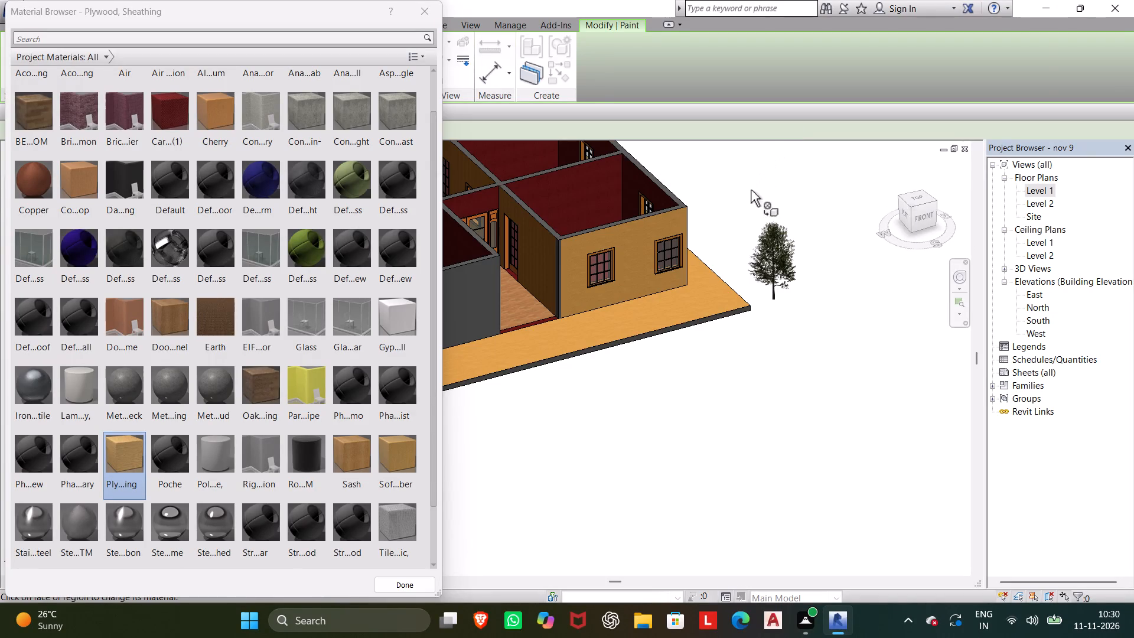
scroll(668, 278, "down", 2)
middle_click_drag(668, 278, 760, 234)
scroll(685, 291, "down", 1)
middle_click_drag(683, 291, 680, 295)
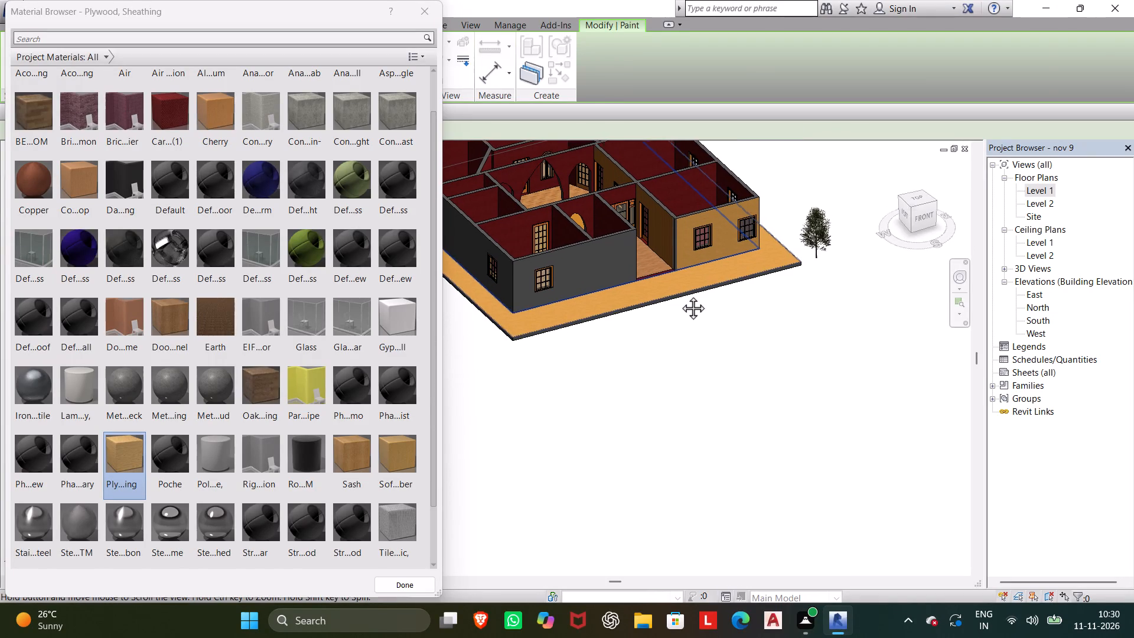
middle_click_drag(680, 295, 729, 285)
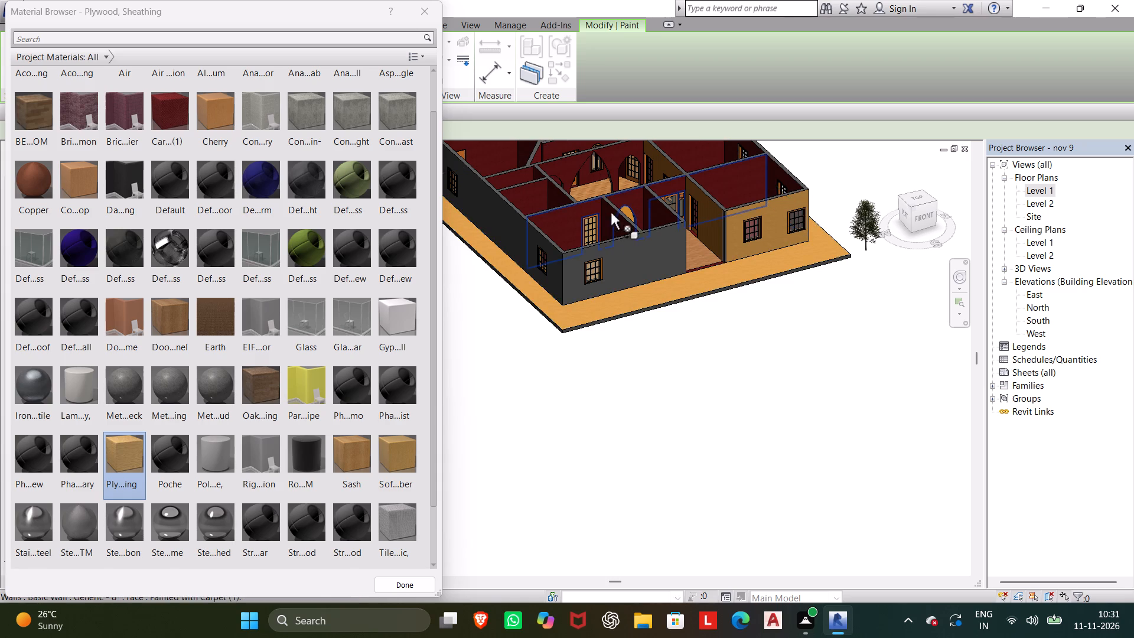
scroll(646, 274, "down", 3)
middle_click_drag(646, 274, 646, 286)
scroll(648, 281, "up", 10)
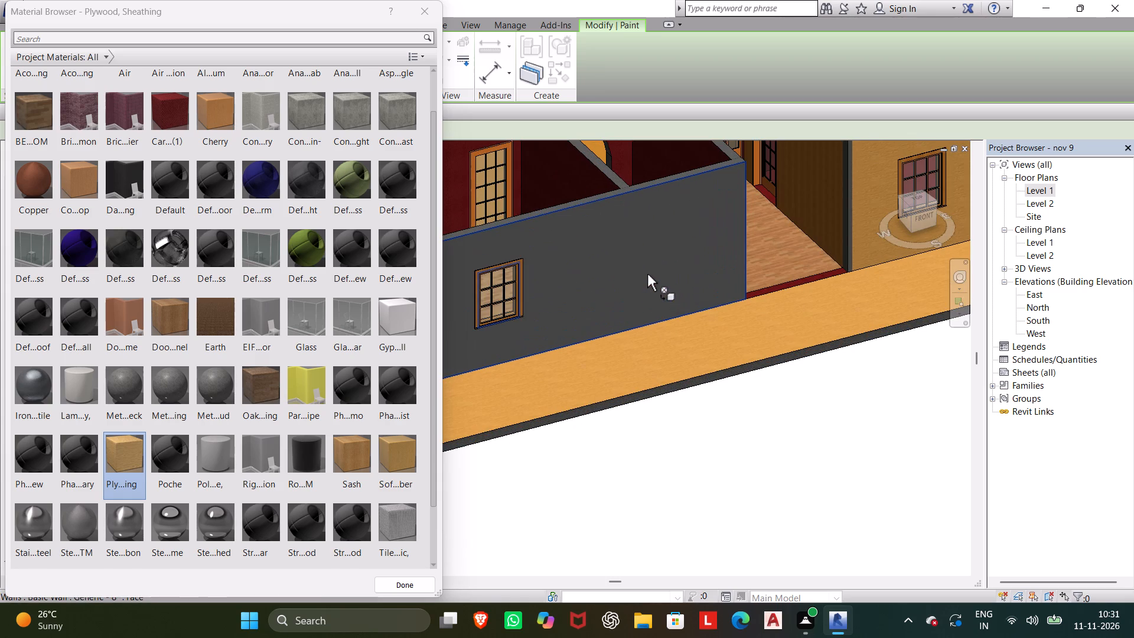
left_click(629, 225)
Paint the long left-side exterior wall face adjoining the front wall with Plywood, Sheathing.
scroll(630, 241, "down", 4)
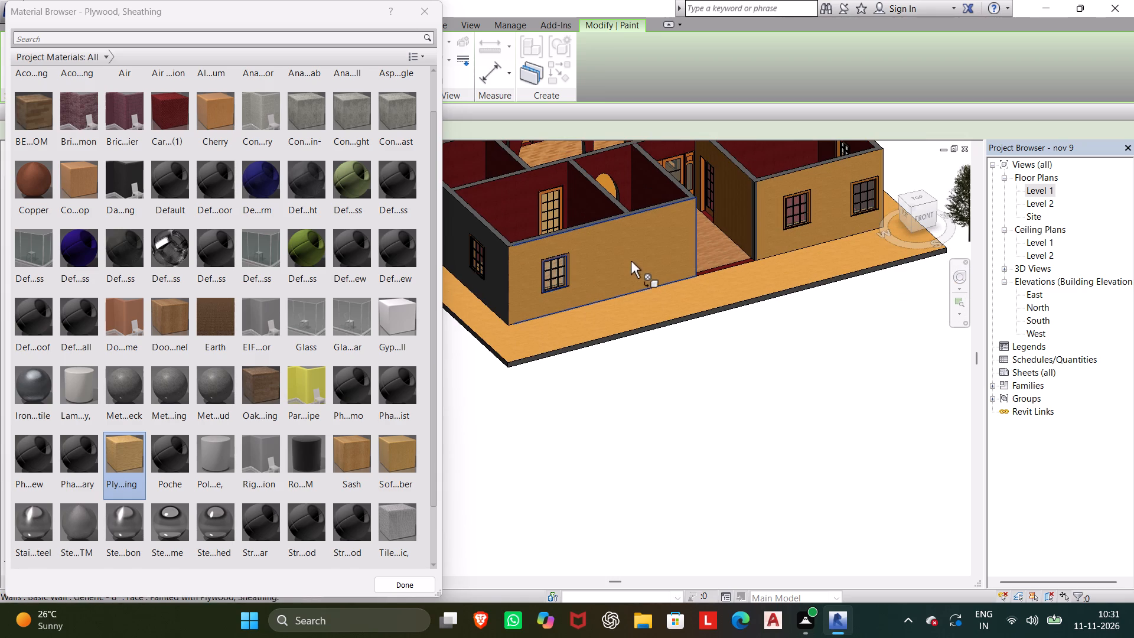
middle_click(636, 283)
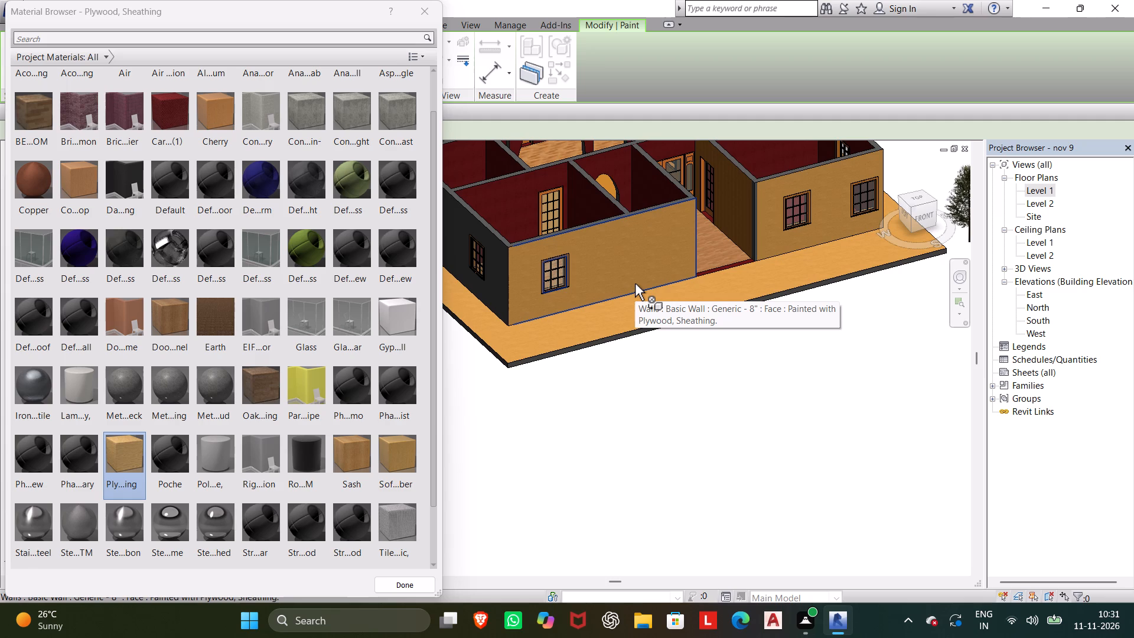
middle_click_drag(619, 321, 722, 356)
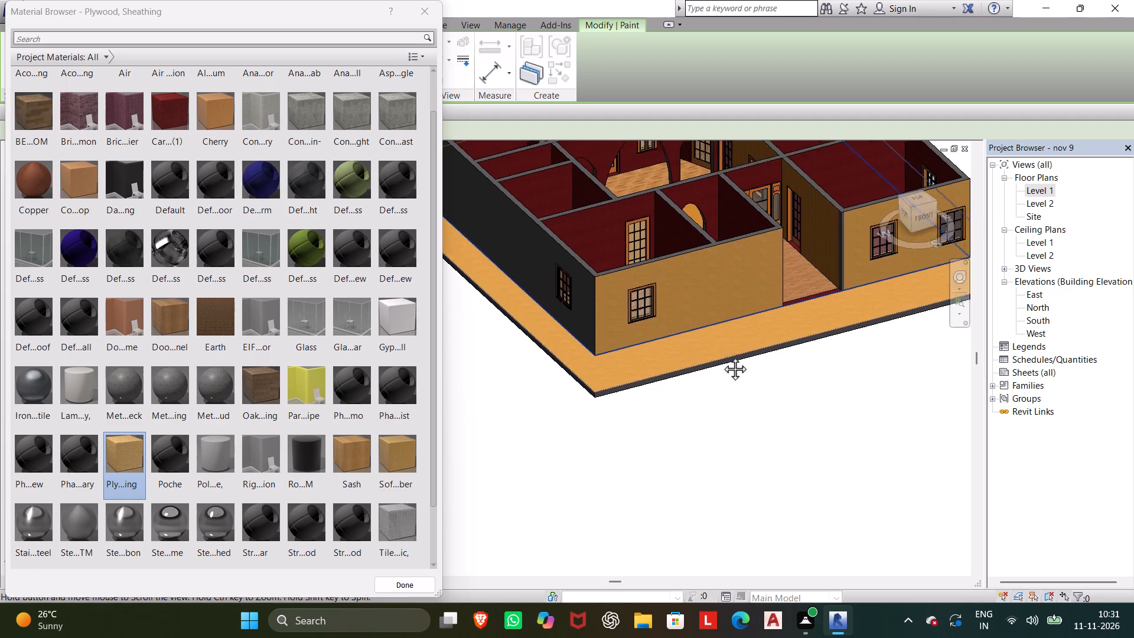
middle_click_drag(722, 356, 809, 369)
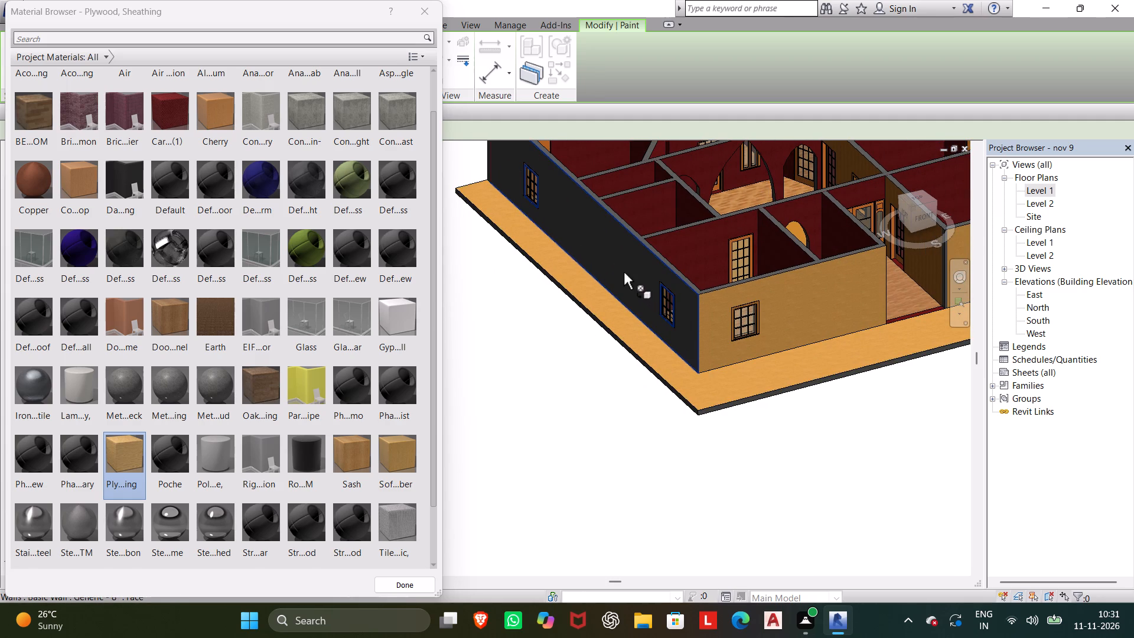
middle_click_drag(624, 272, 702, 266)
left_click(670, 297)
Paint the windowless rear exterior wall and the right-side exterior wall with three windows with Plywood, Sheathing.
middle_click_drag(651, 314, 746, 388)
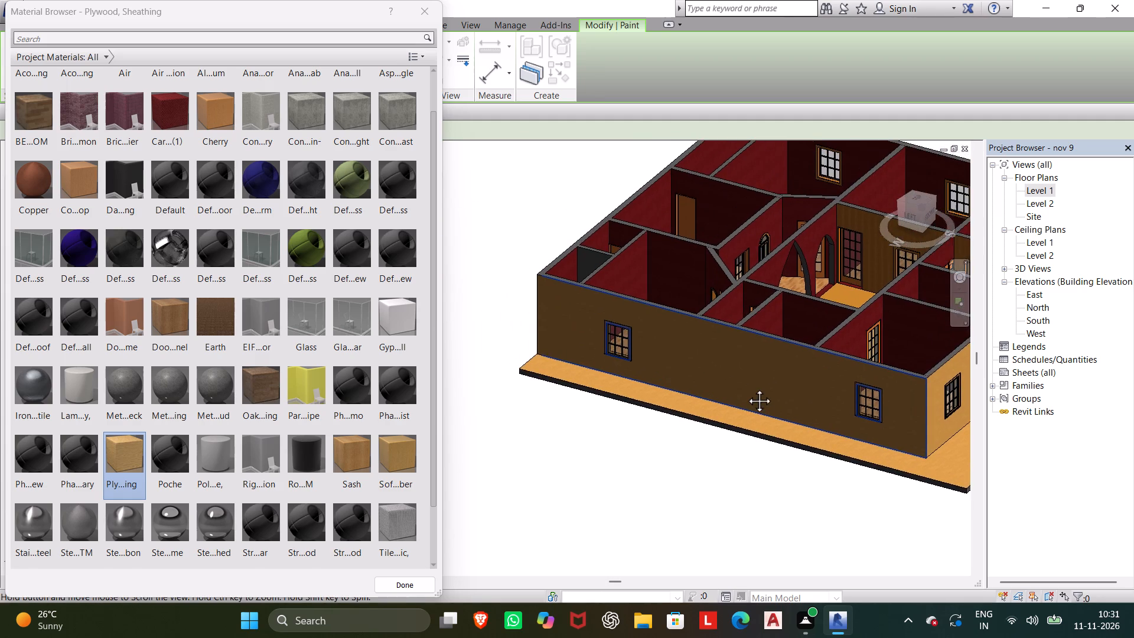
middle_click_drag(746, 388, 907, 352)
left_click(751, 404)
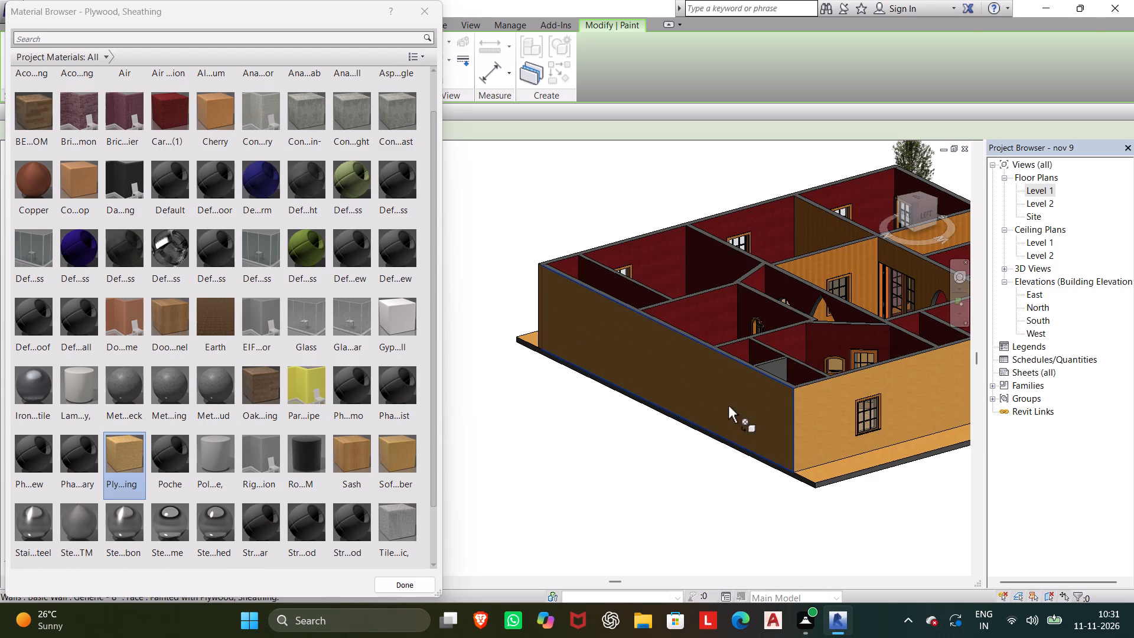
scroll(708, 406, "down", 1)
middle_click_drag(708, 406, 904, 408)
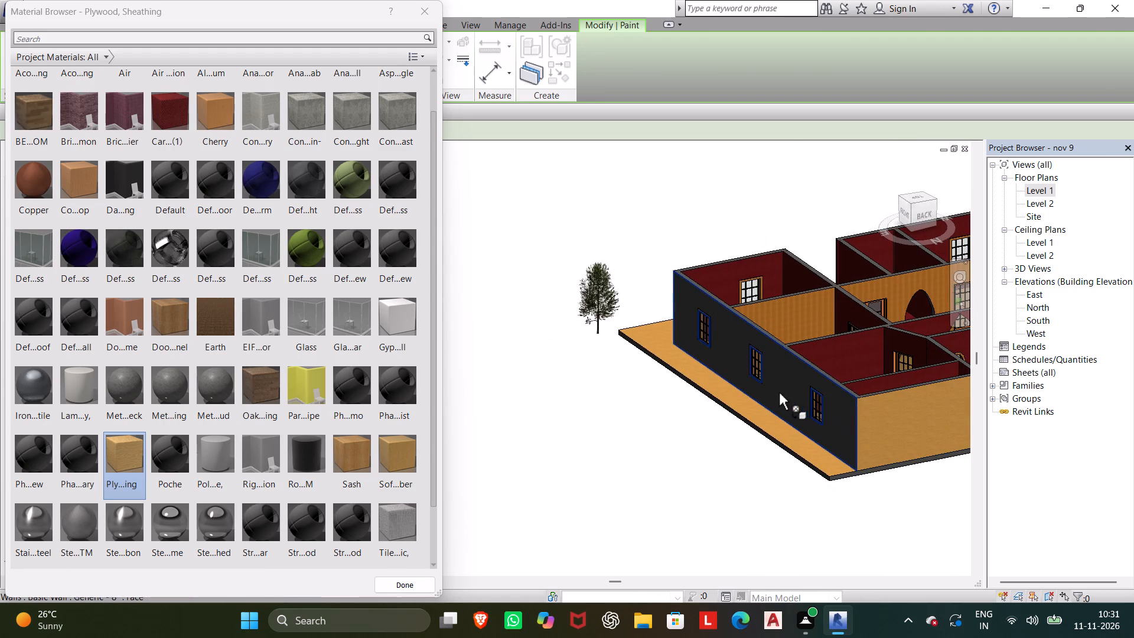
left_click(788, 381)
Check the painted exterior walls from around the house and save the project.
middle_click_drag(769, 397, 989, 416)
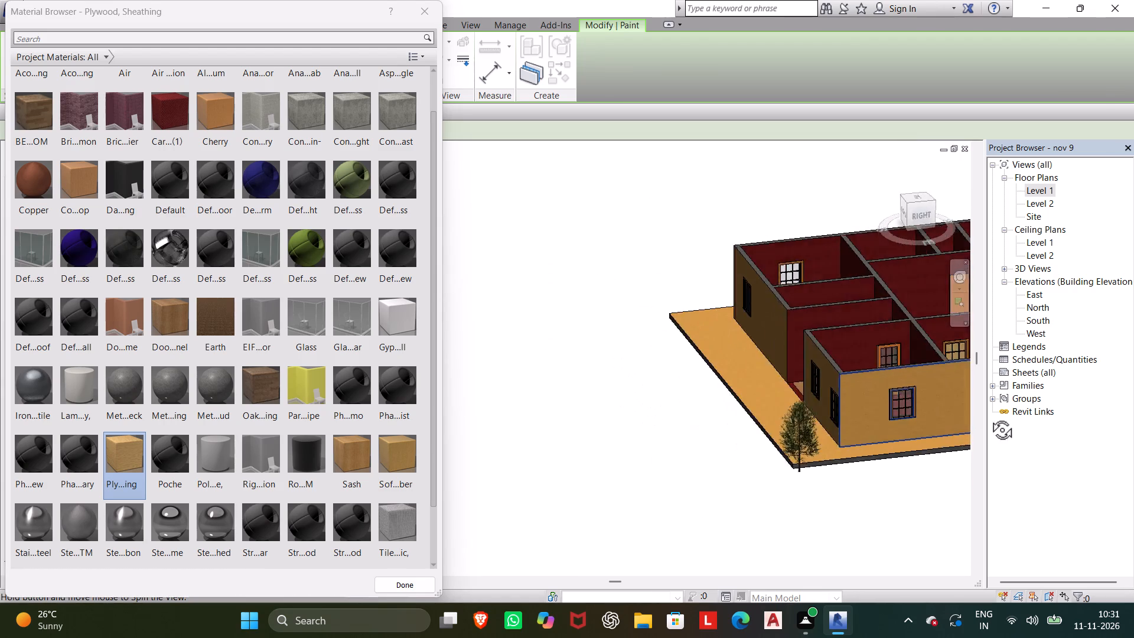
middle_click_drag(989, 416, 612, 395)
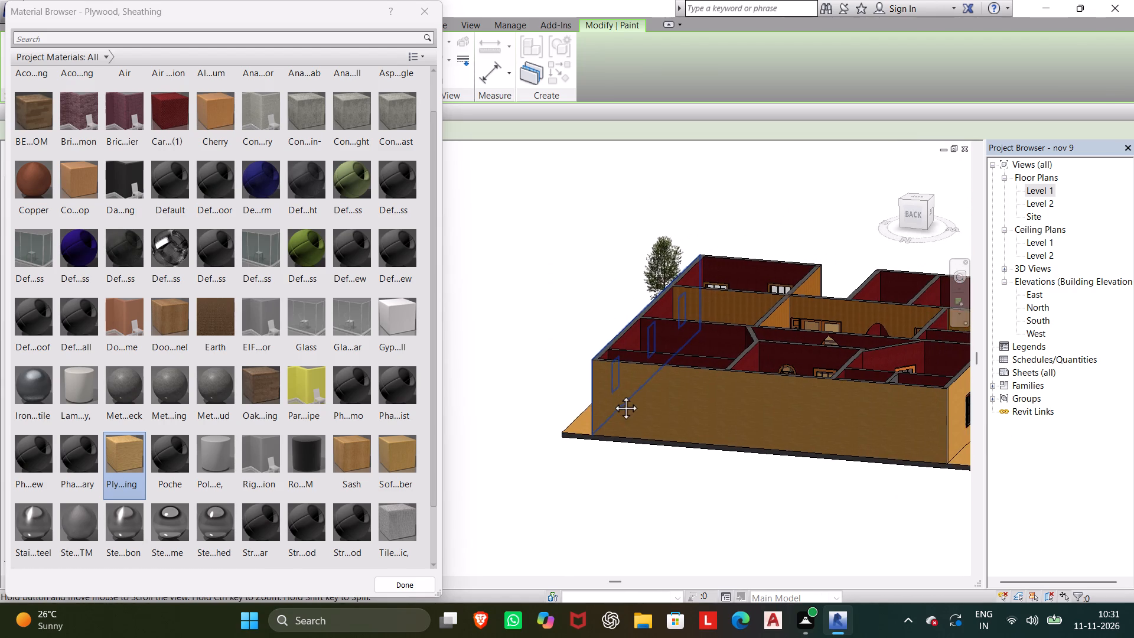
middle_click_drag(612, 395, 589, 402)
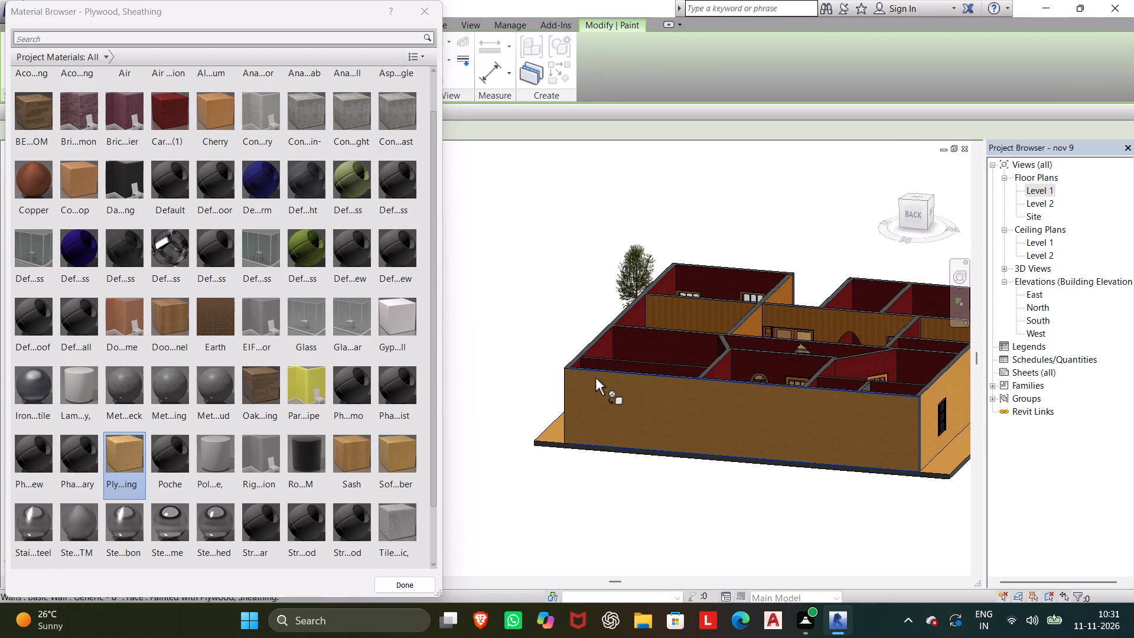
key("ctrl+s")
scroll(585, 382, "down", 4)
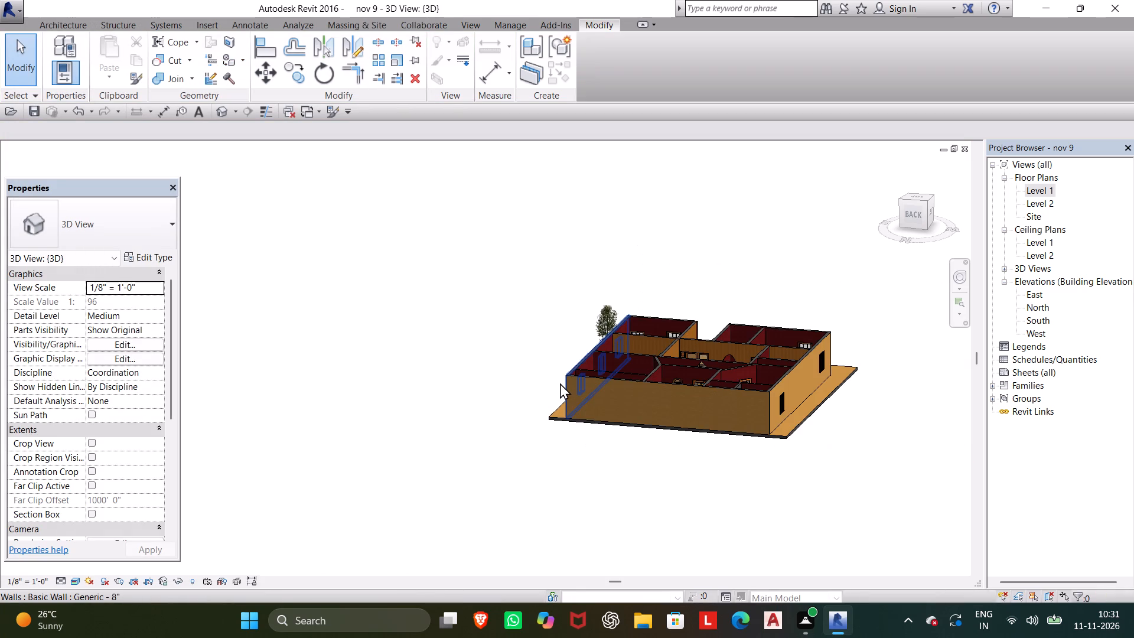
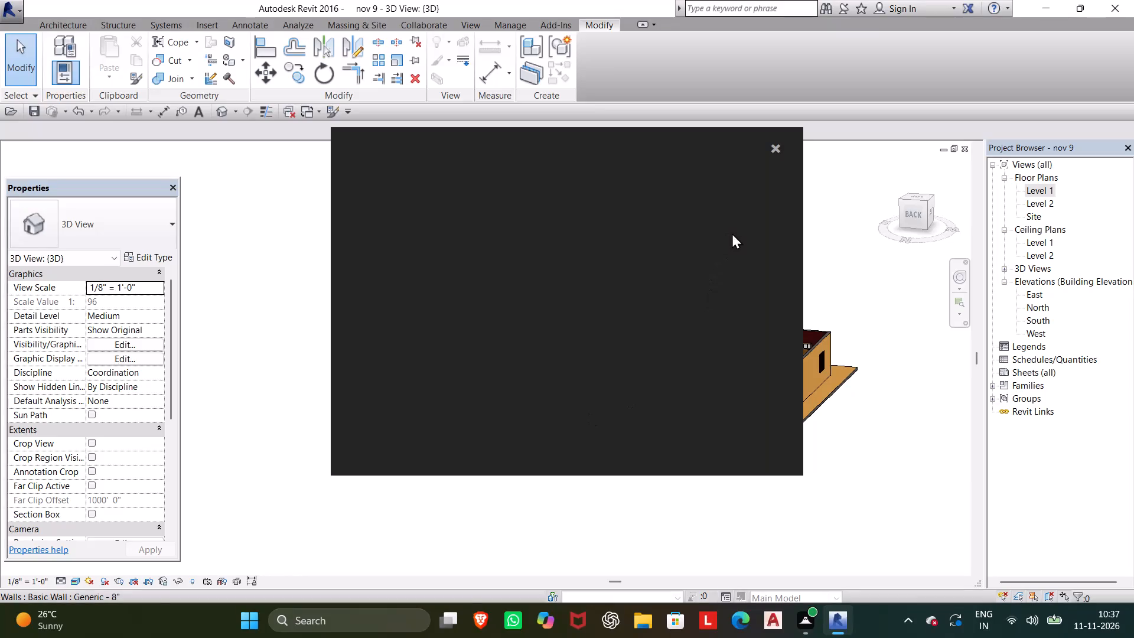
Open the Level 1 floor plan and frame the central hall with the surrounding rooms.
left_click(774, 149)
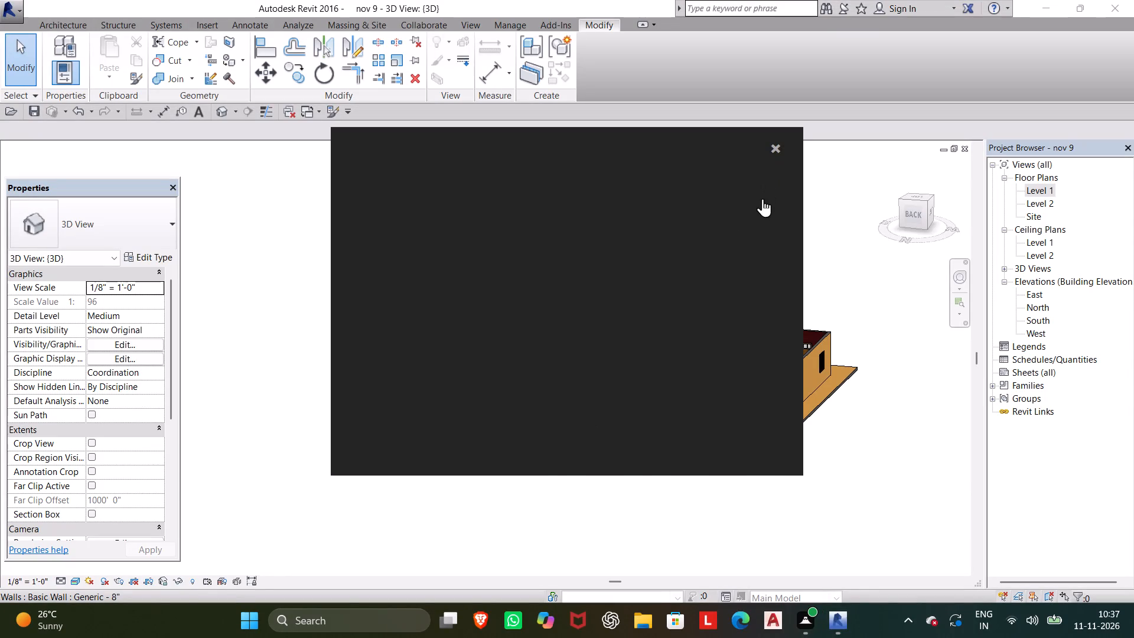
middle_click_drag(731, 319, 512, 504, "shift")
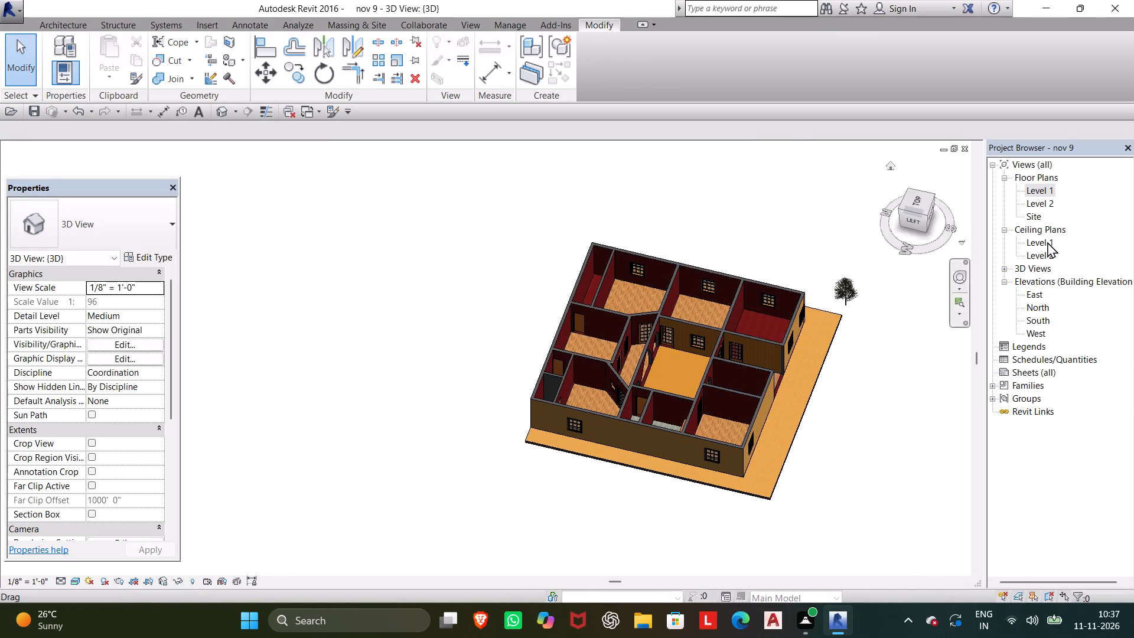
double_click(1041, 196)
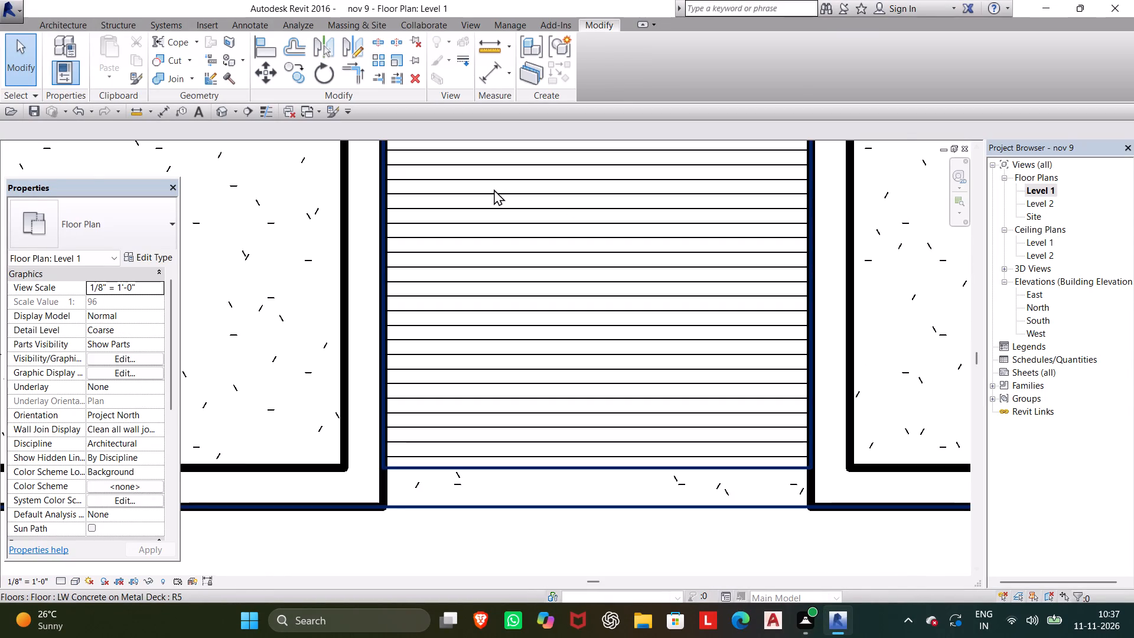
scroll(489, 200, "down", 6)
middle_click_drag(489, 206, 505, 404)
scroll(504, 404, "down", 1)
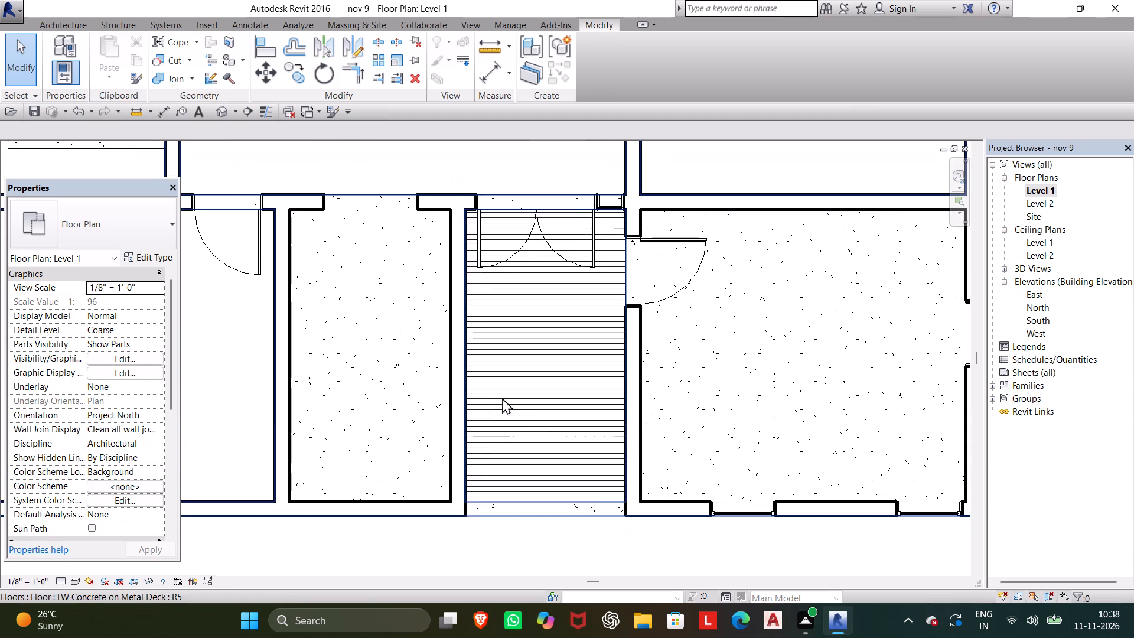
scroll(497, 398, "down", 3)
scroll(405, 345, "down", 2)
middle_click_drag(405, 345, 434, 377)
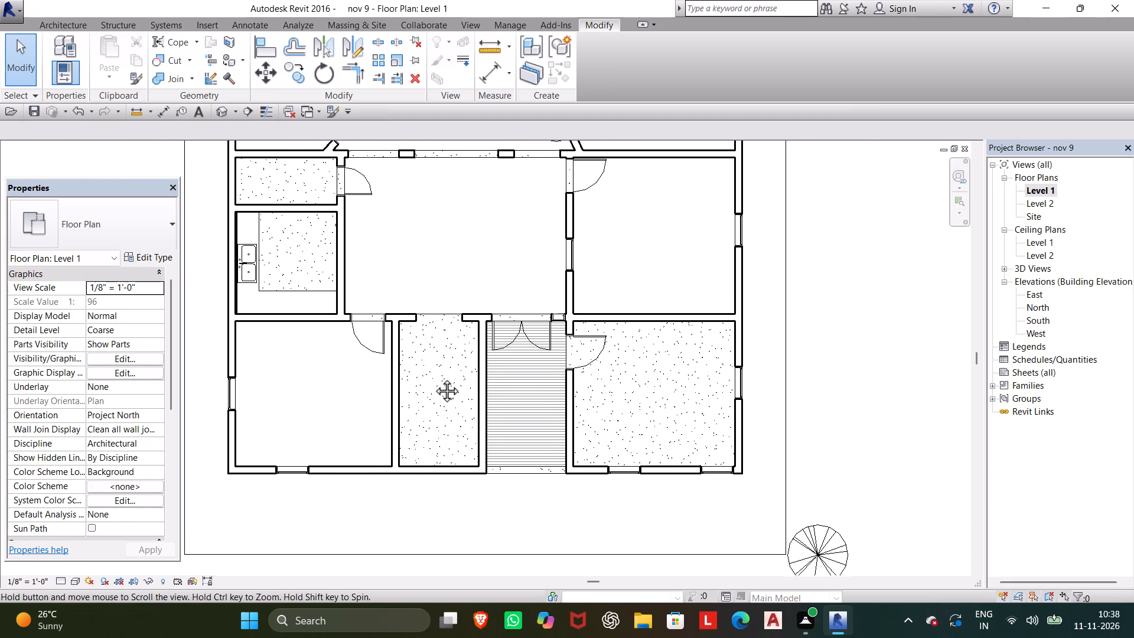
middle_click_drag(434, 377, 442, 393)
scroll(413, 304, "down", 1)
middle_click_drag(413, 304, 416, 348)
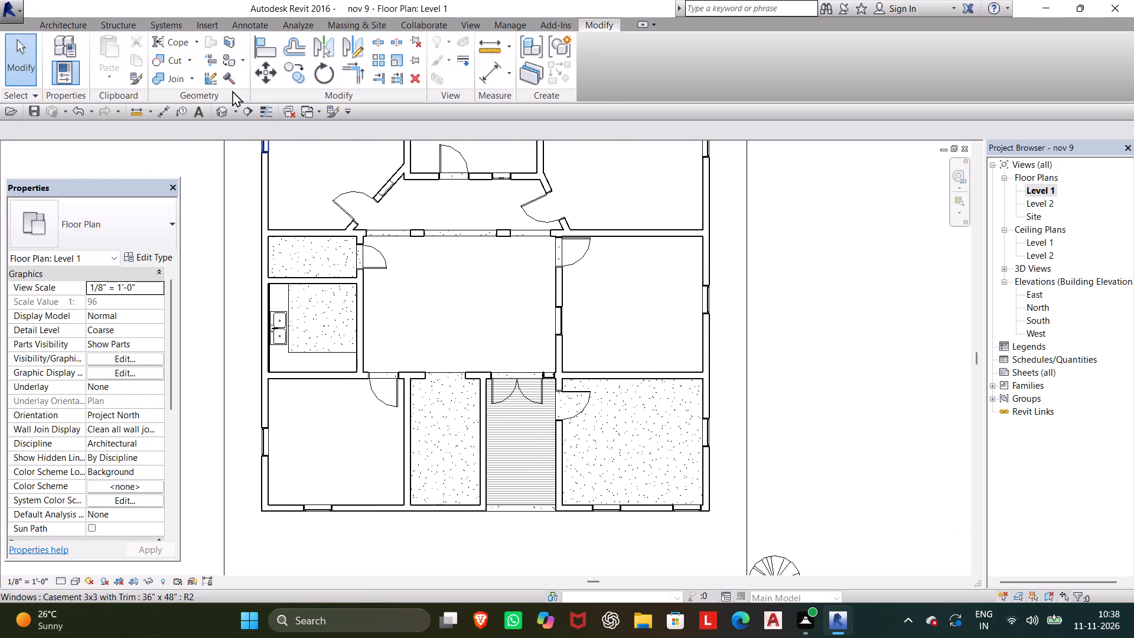
Load the Sofa-Corbu family from the Furniture > Seating library folder as a component to place.
left_click(84, 22)
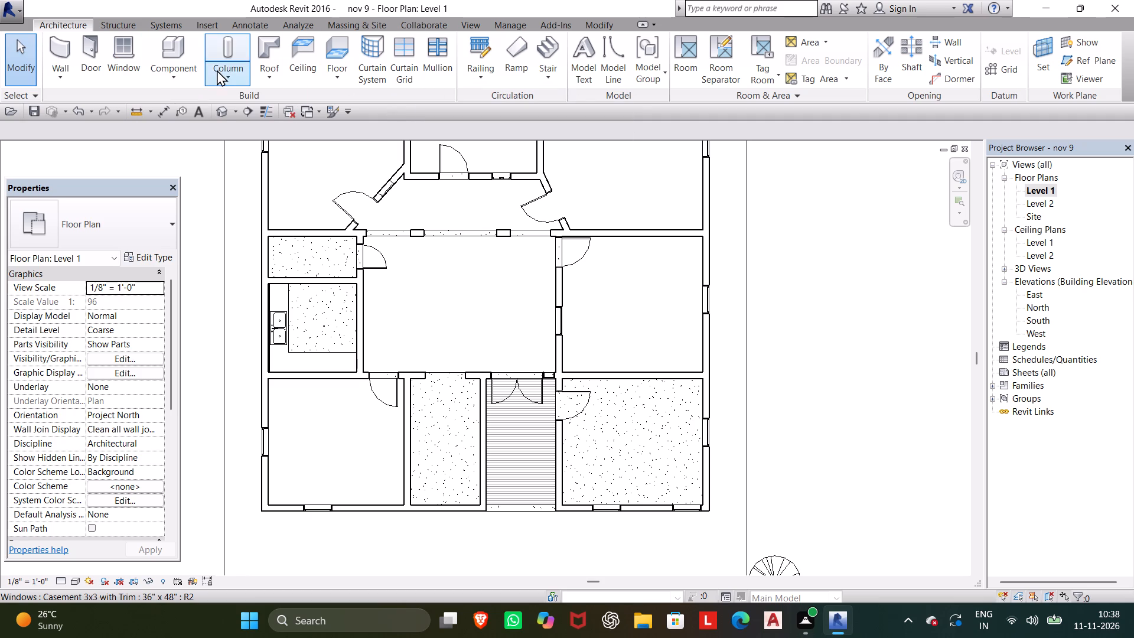
left_click(165, 44)
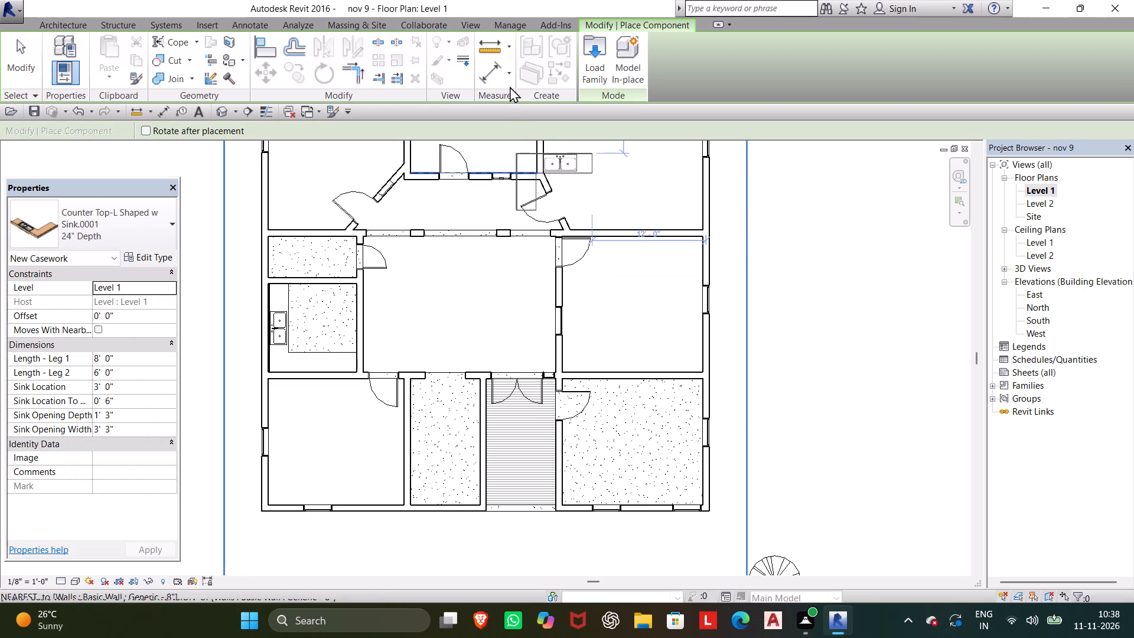
left_click(600, 61)
left_click(657, 385)
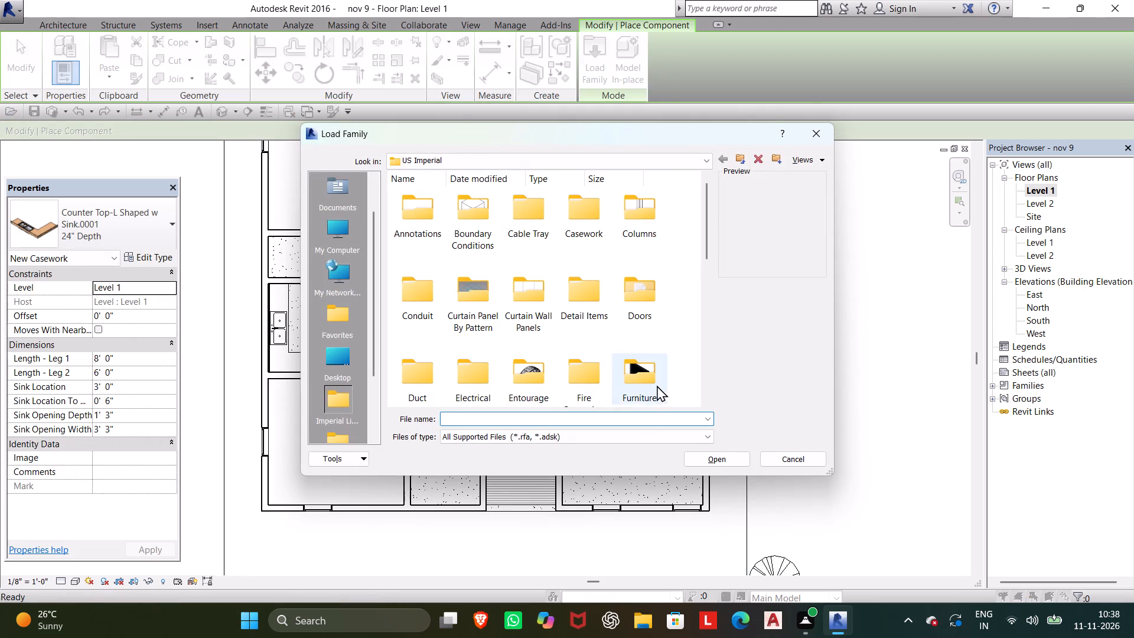
left_click(724, 464)
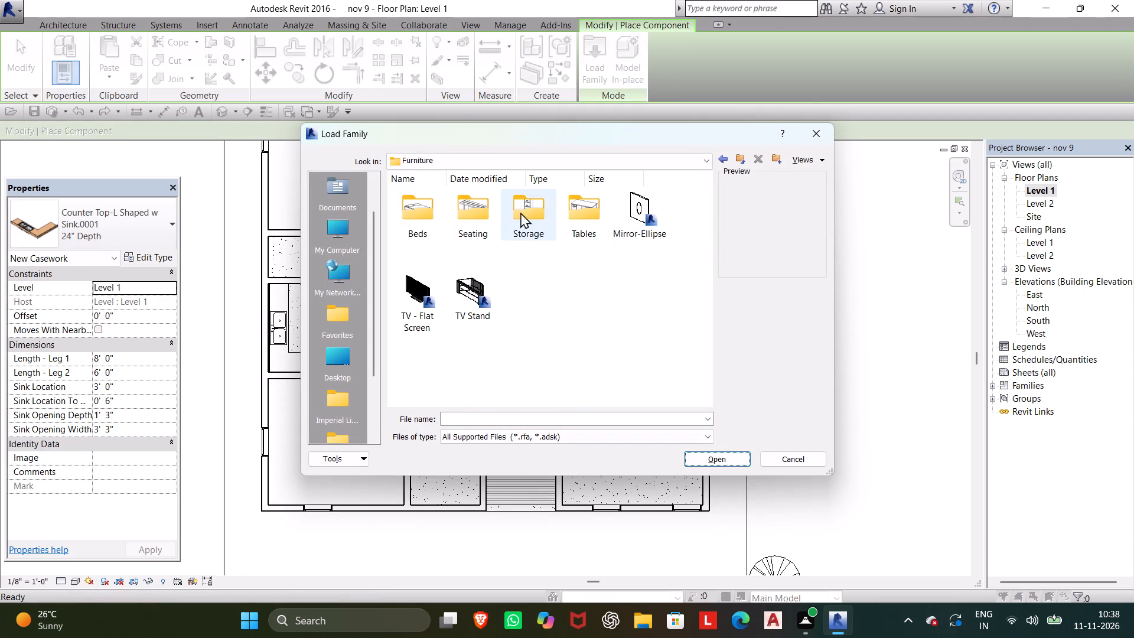
left_click(484, 216)
left_click(718, 461)
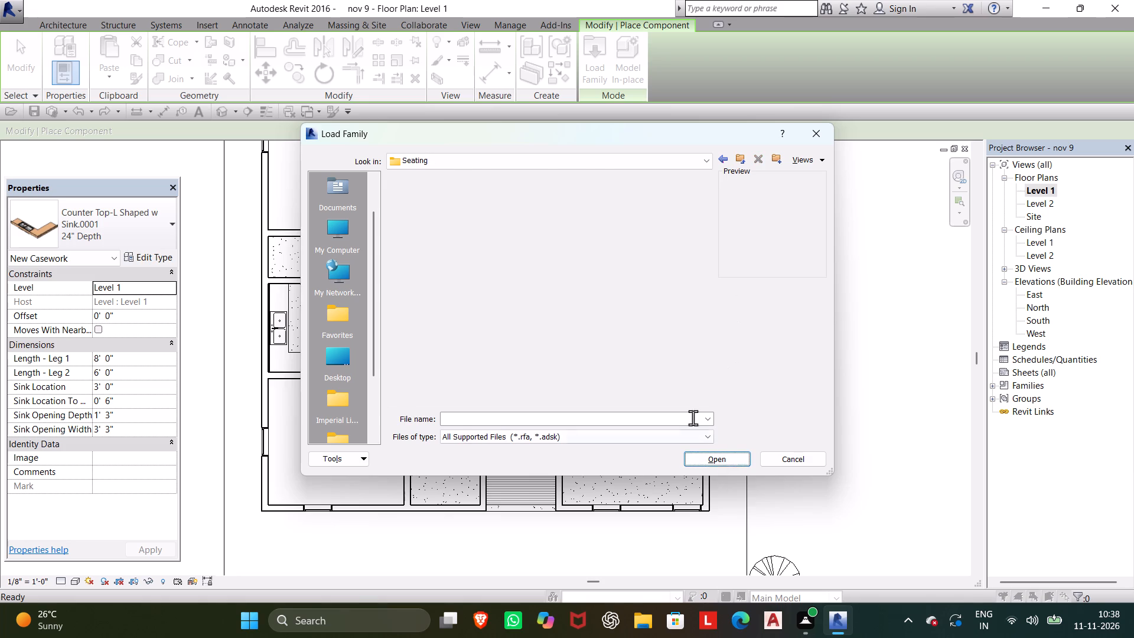
left_click(478, 372)
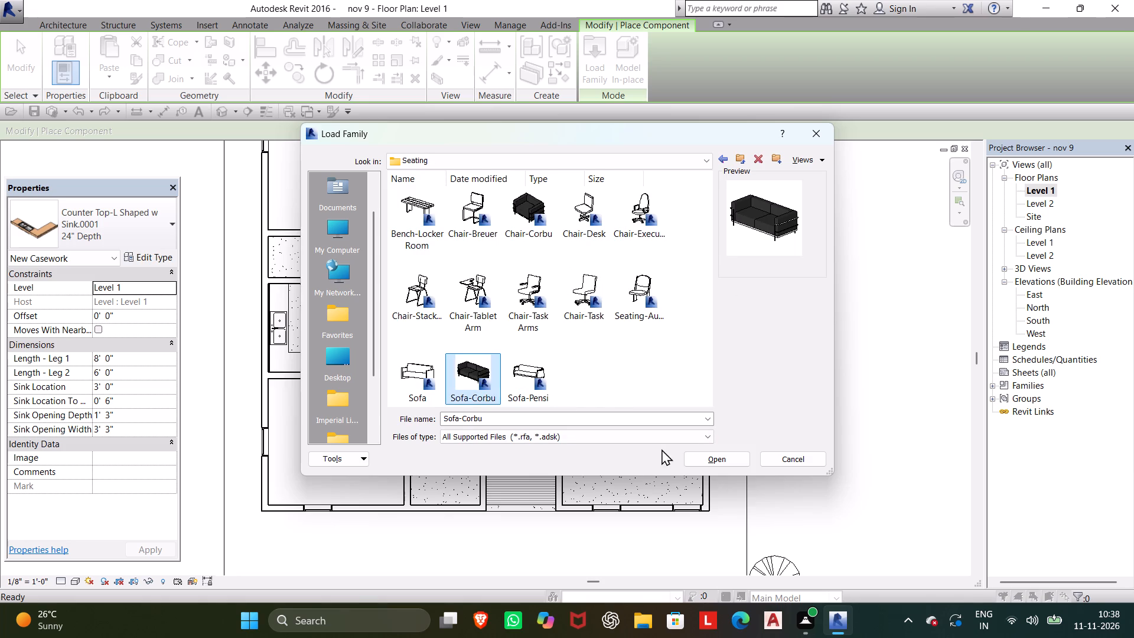
left_click(699, 463)
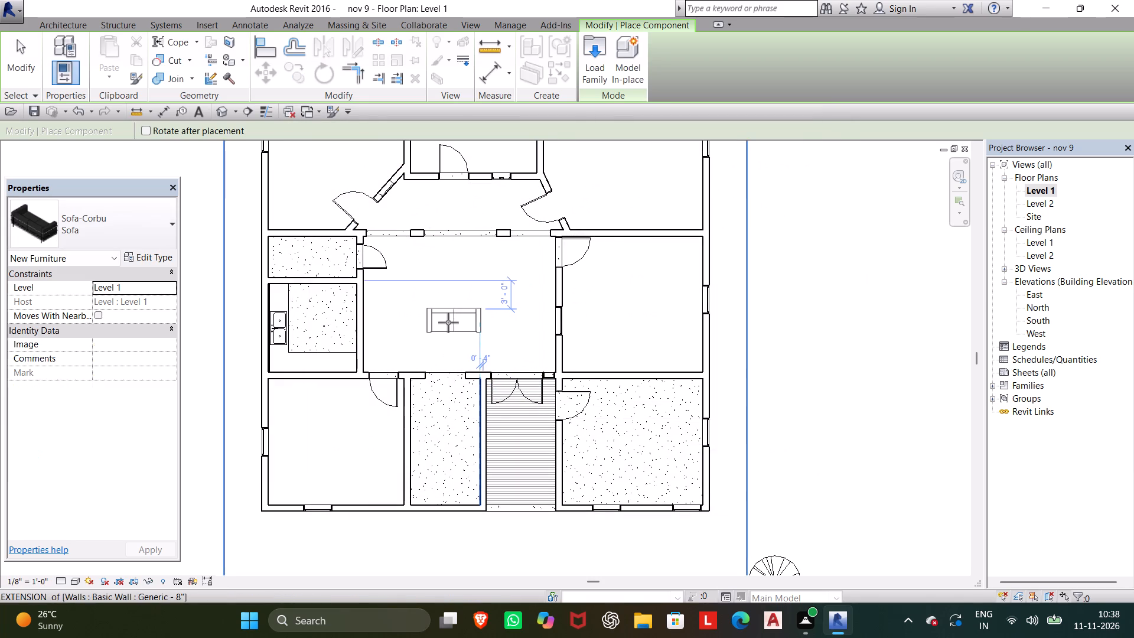
Place a Sofa-Corbu in the central hall, its back parallel to the kitchen wall and about 4' 2" from it.
key("space")
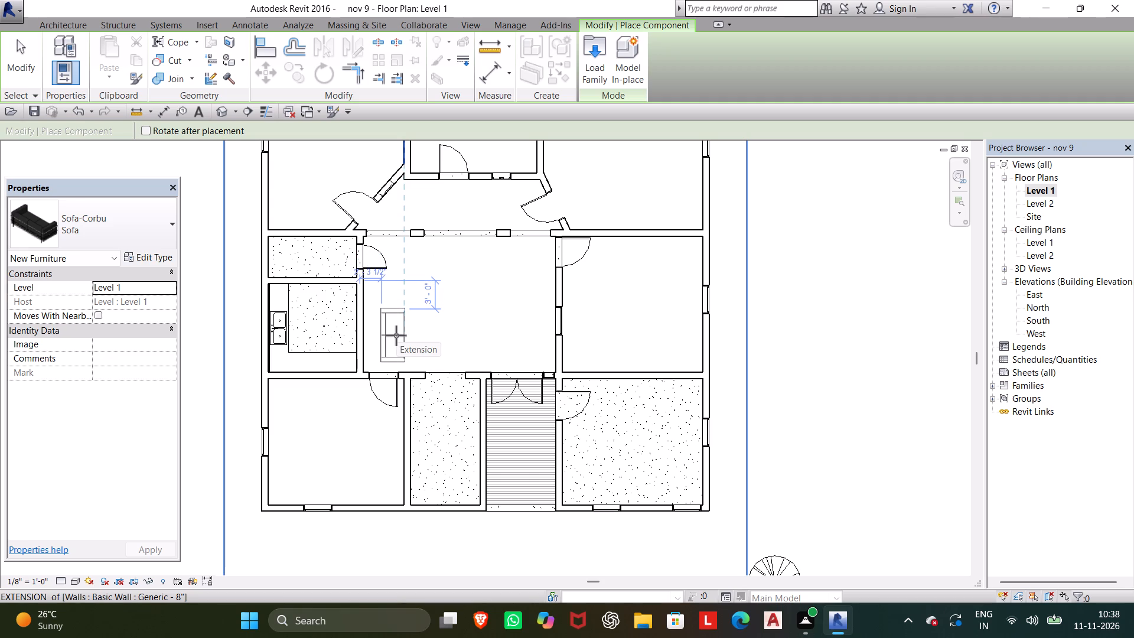
scroll(387, 338, "up", 4)
key("space")
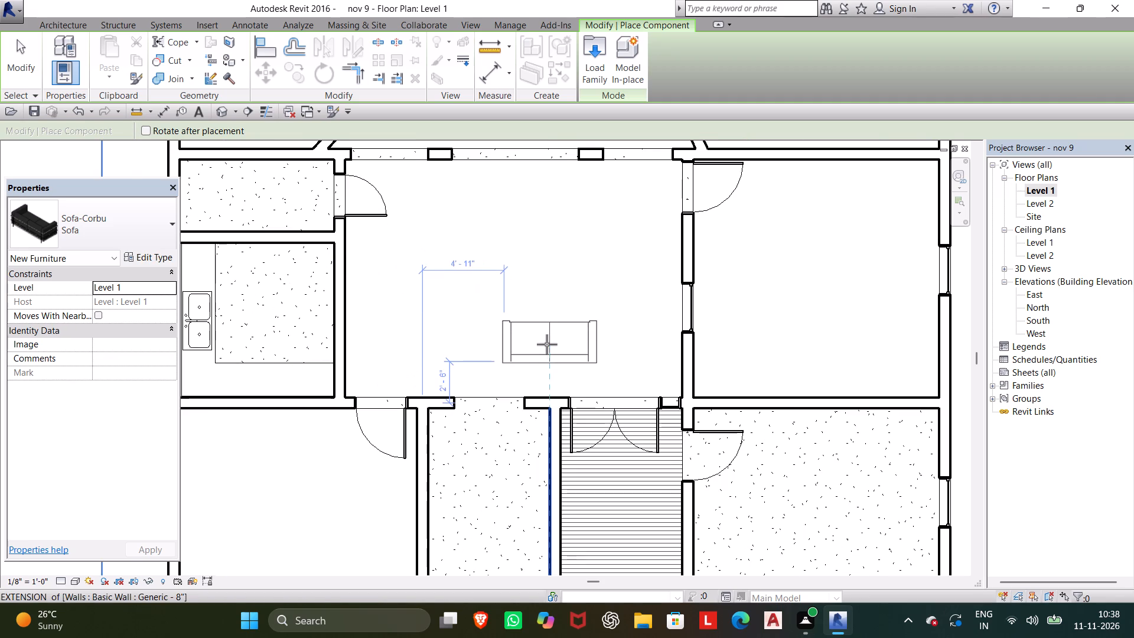
scroll(547, 344, "down", 3)
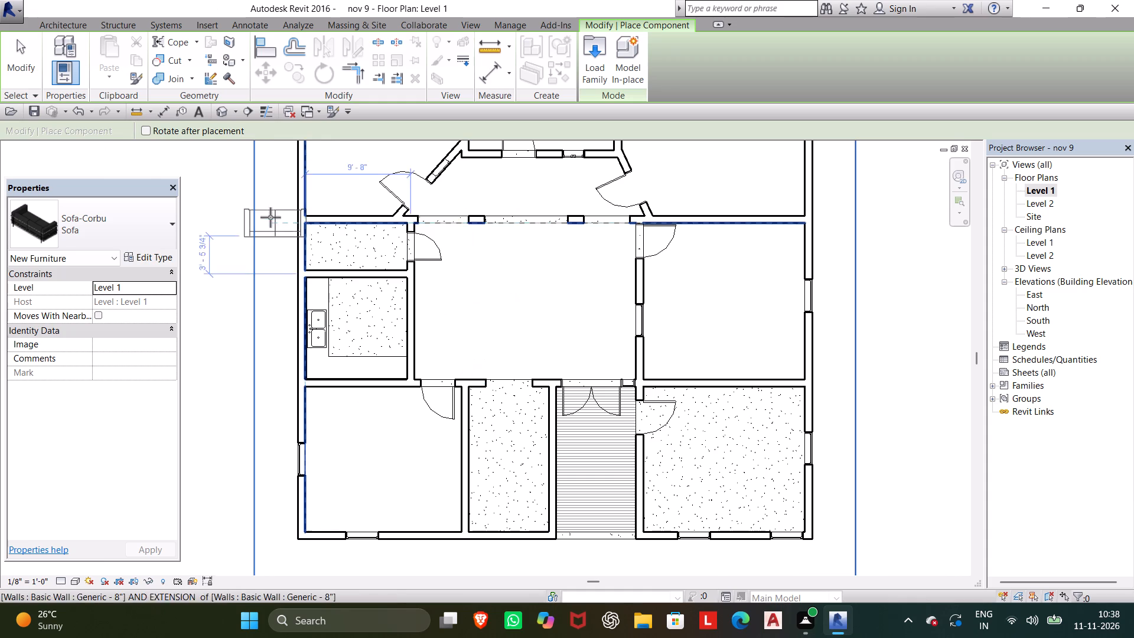
key("space")
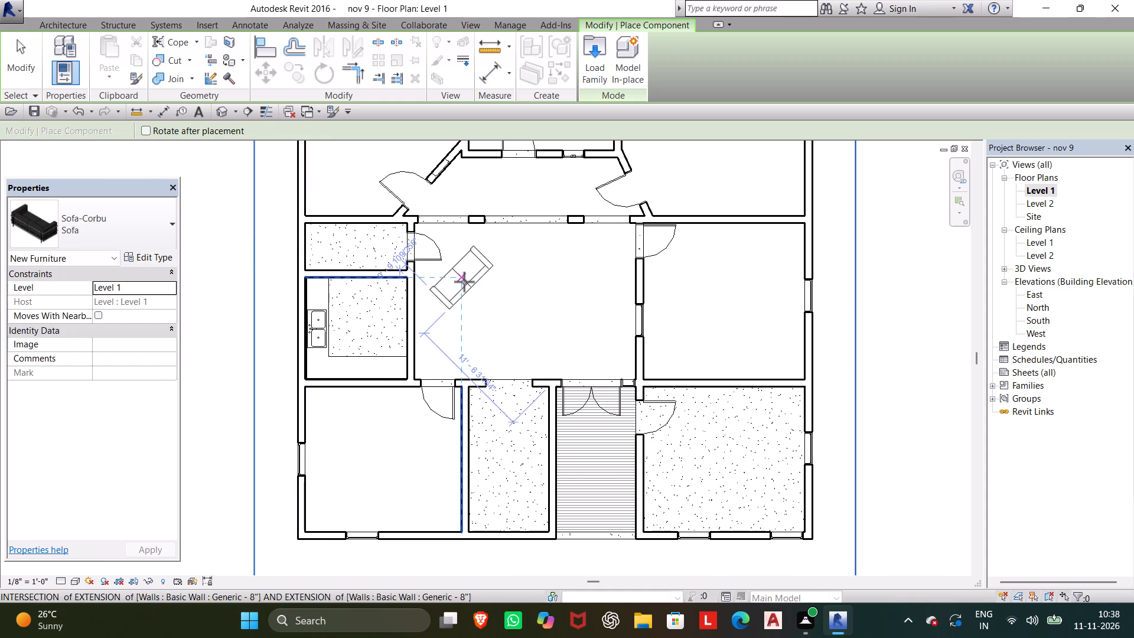
key("space")
key("space")
key("space")
key("space")
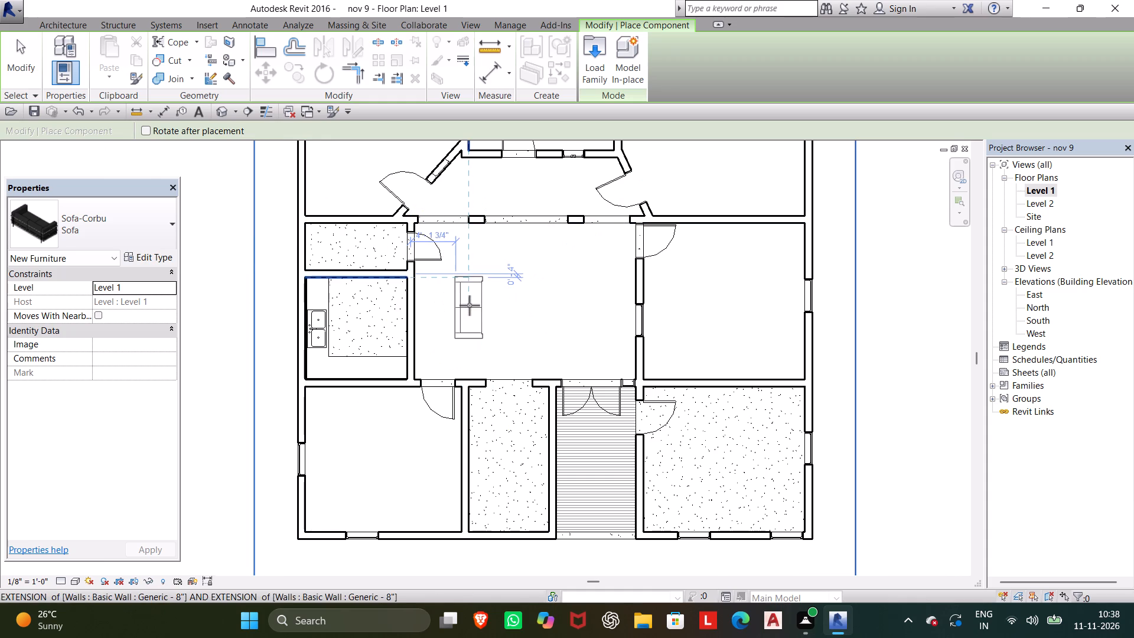
left_click(470, 307)
Place a second Sofa-Corbu perpendicular to the first, about 6' 0" from the hall's rear wall and 8' 4" from its east wall.
key("space")
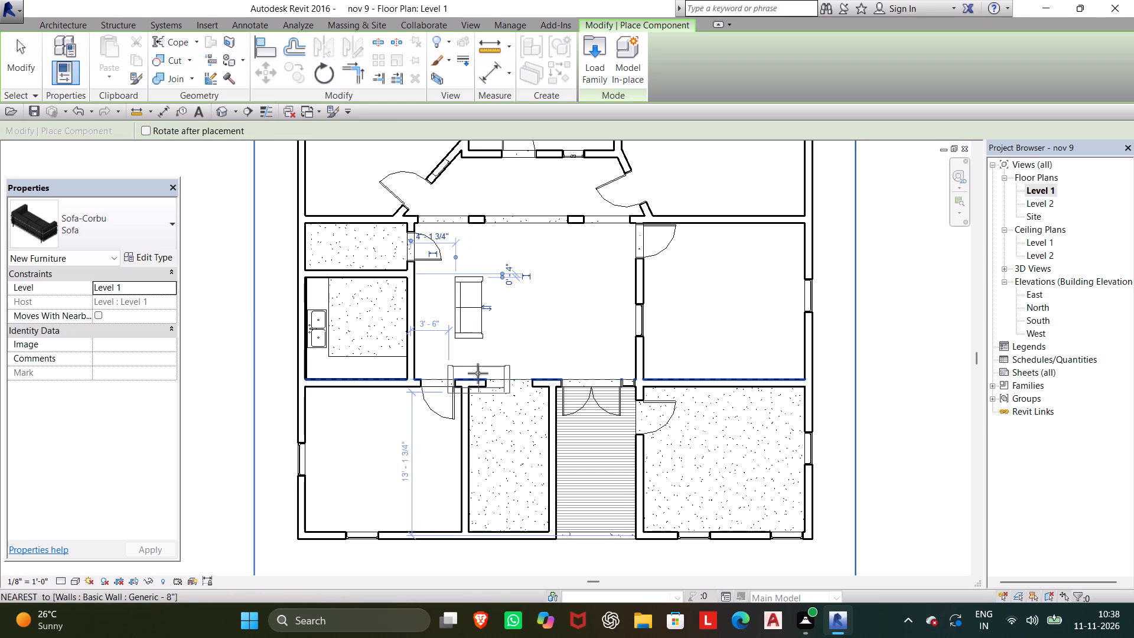
key("space")
key("space")
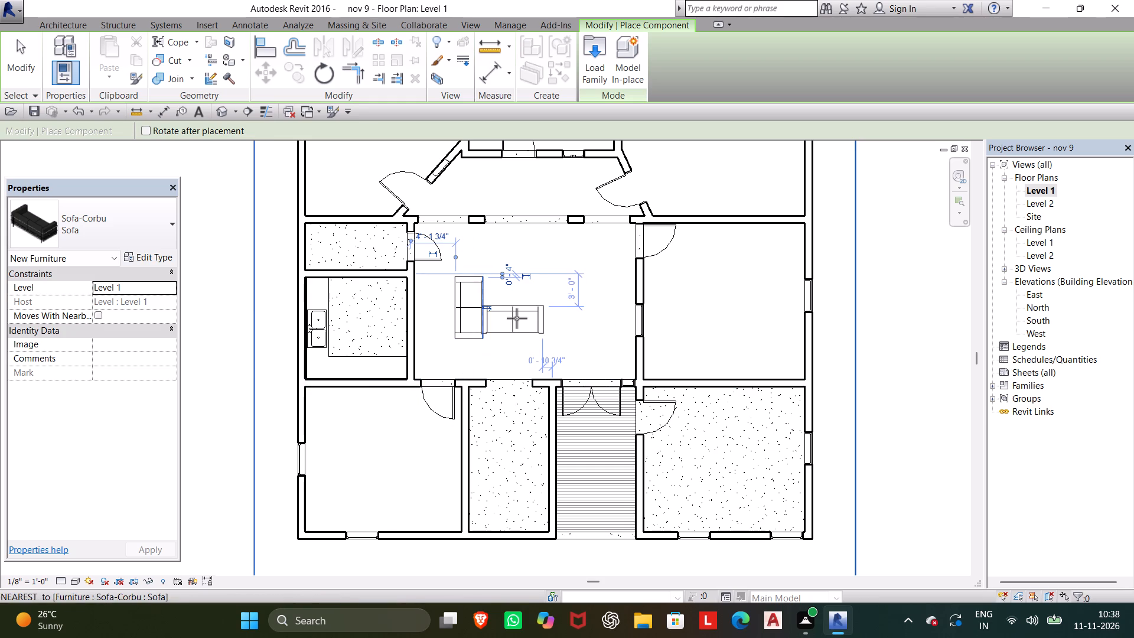
left_click(524, 297)
key("space")
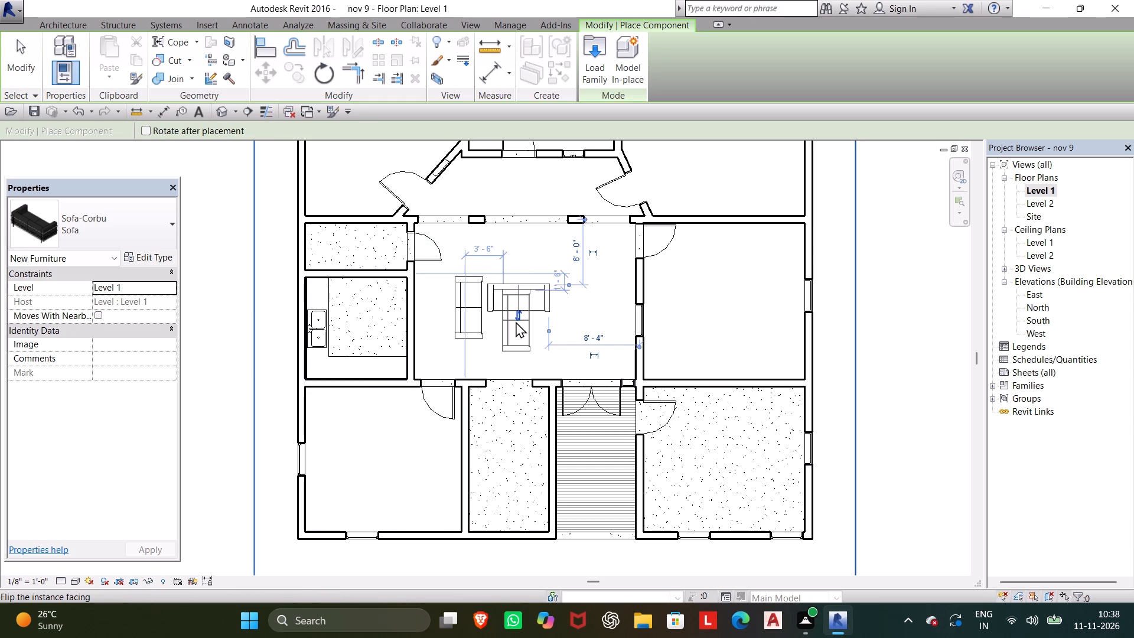
key("Escape")
key("Escape")
Move the first sofa against the wall shared with the kitchen and shift it slightly toward the front of the house.
left_click(469, 330)
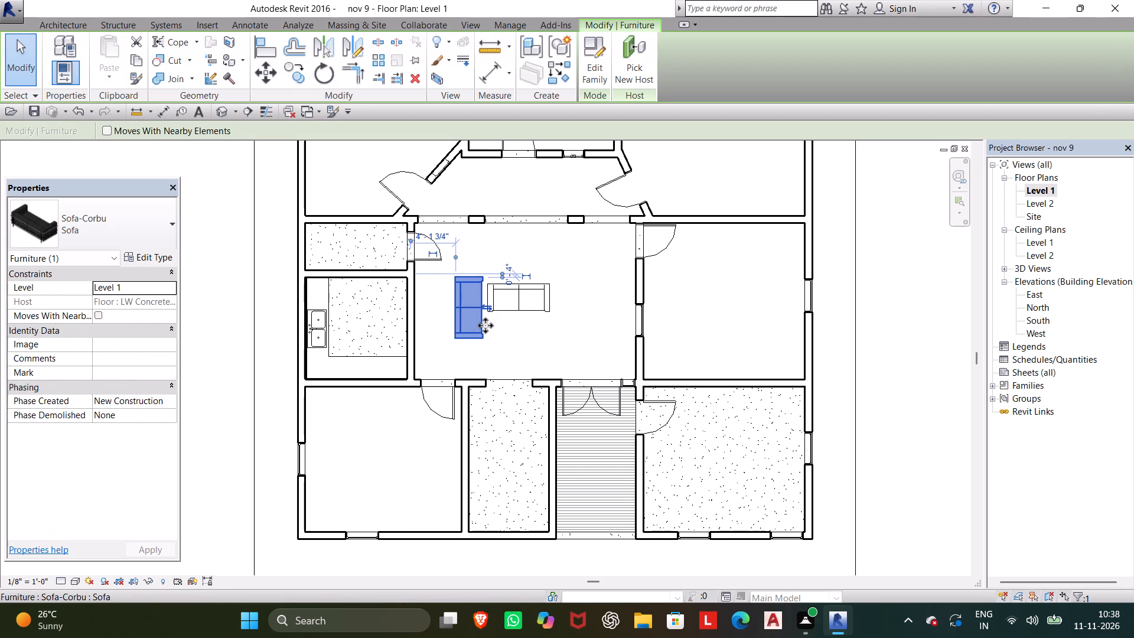
key("Left")
key("Left")
key("Left")
key("Left")
key("Left")
key("Left")
key("Left")
key("Left")
key("Left")
key("Left")
key("Left")
key("Left")
key("Down")
key("Down")
key("Down")
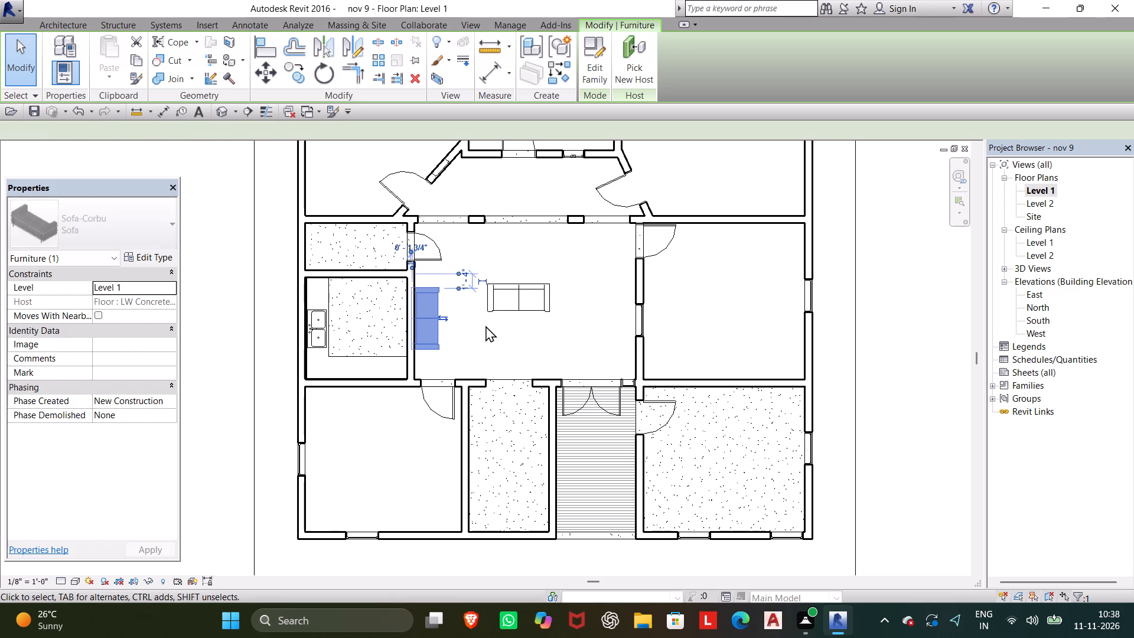
key("Down")
key("Up")
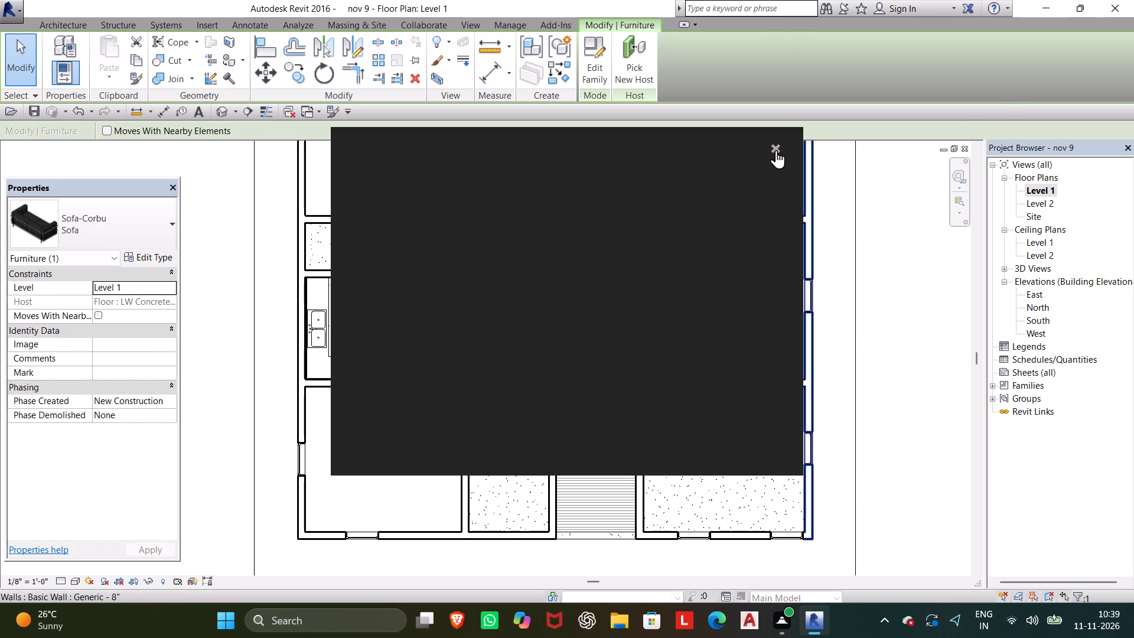
left_click(776, 150)
Move the second sofa toward the kitchen-side sofa, about 5' 4" from the hall's rear wall, so the pair forms an L.
left_click(498, 305)
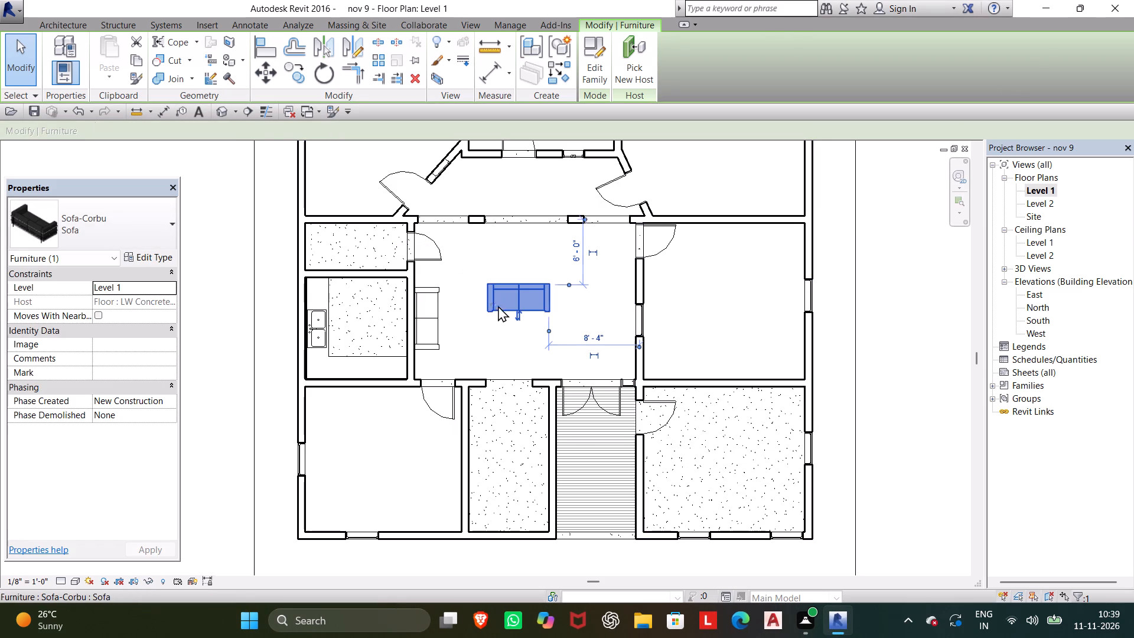
key("Up")
key("Up")
key("Left")
key("Left")
key("Left")
key("Left")
key("Left")
key("Left")
key("Left")
key("Left")
key("Left")
key("Left")
key("Left")
key("Left")
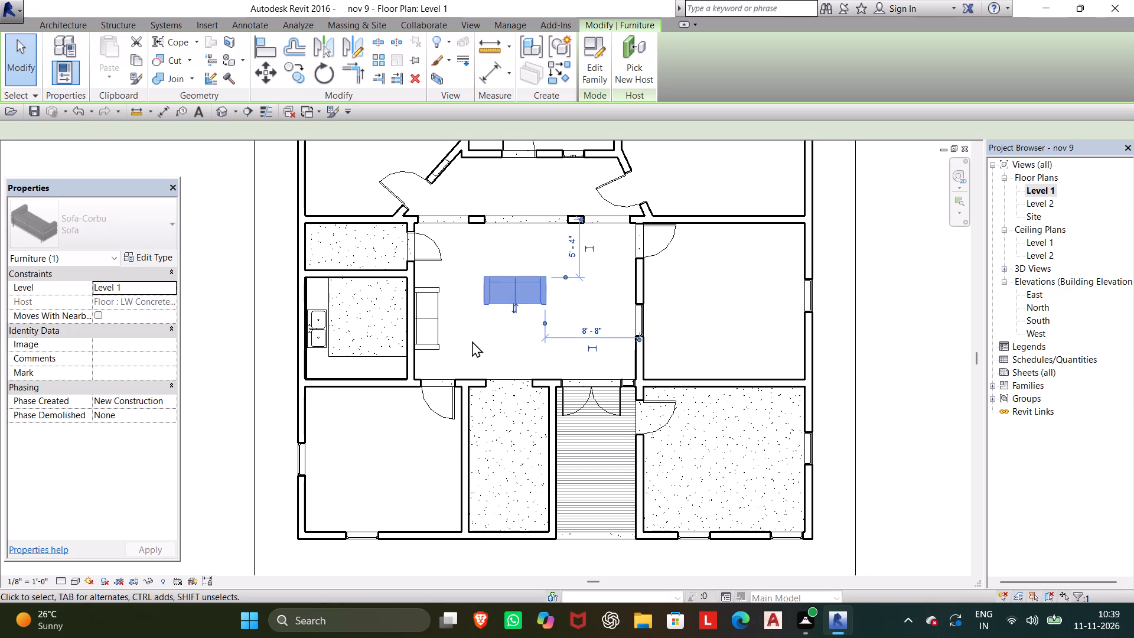
key("Left")
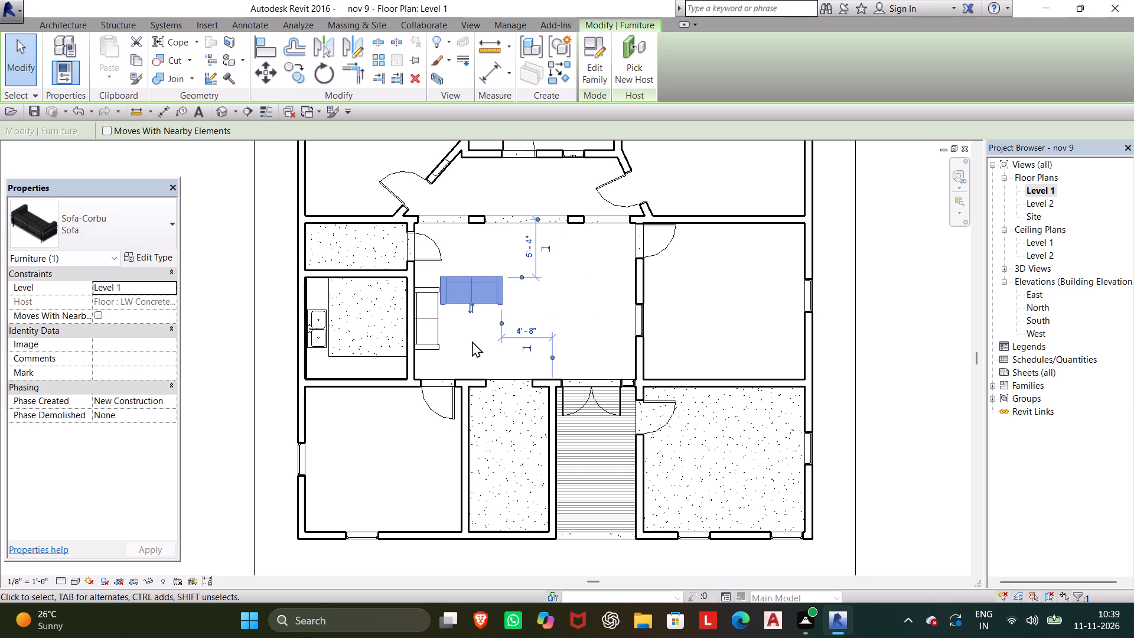
Nudge the kitchen-side sofa along the wall until its rear end lines up with the back of the perpendicular sofa.
left_click(423, 345)
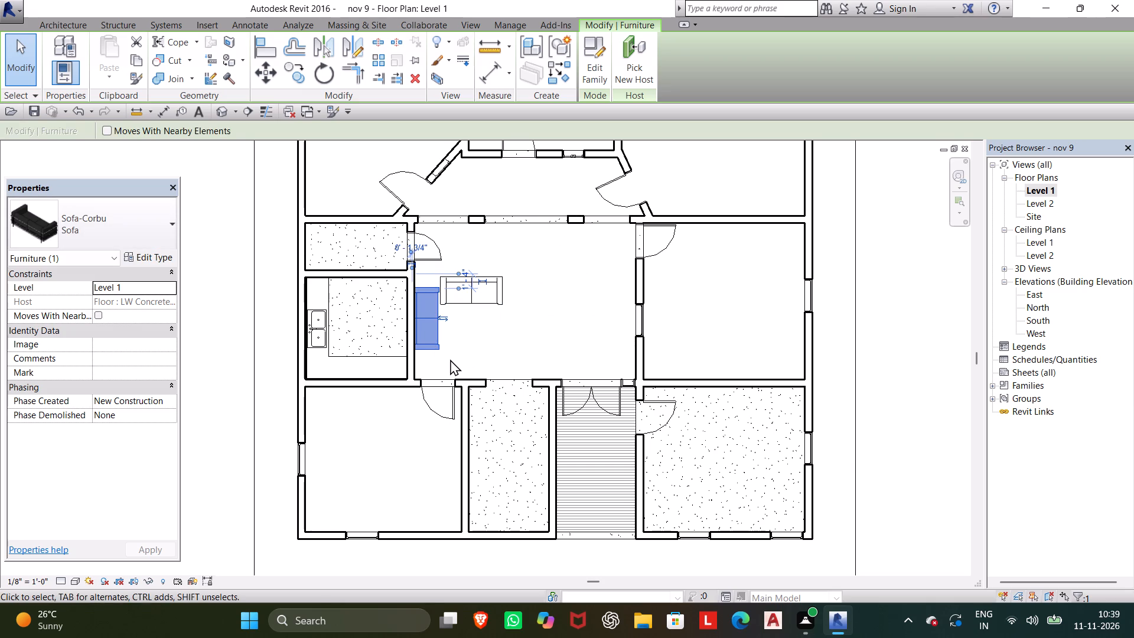
key("Left")
key("Left")
key("Right")
key("Right")
key("Right")
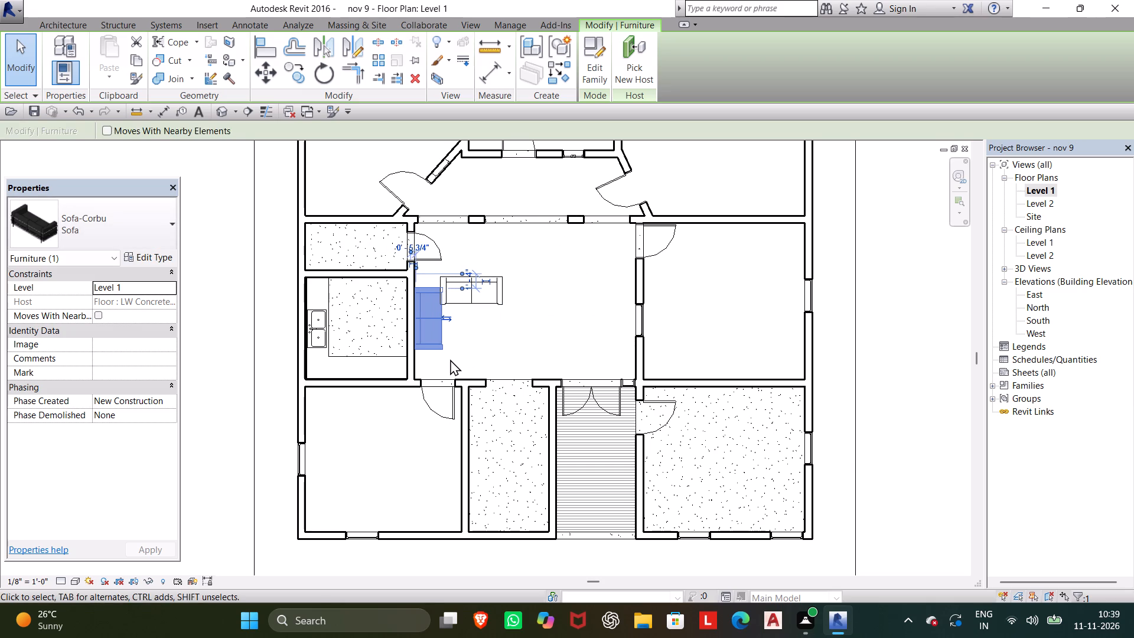
key("Down")
key("Down")
key("Right")
key("Up")
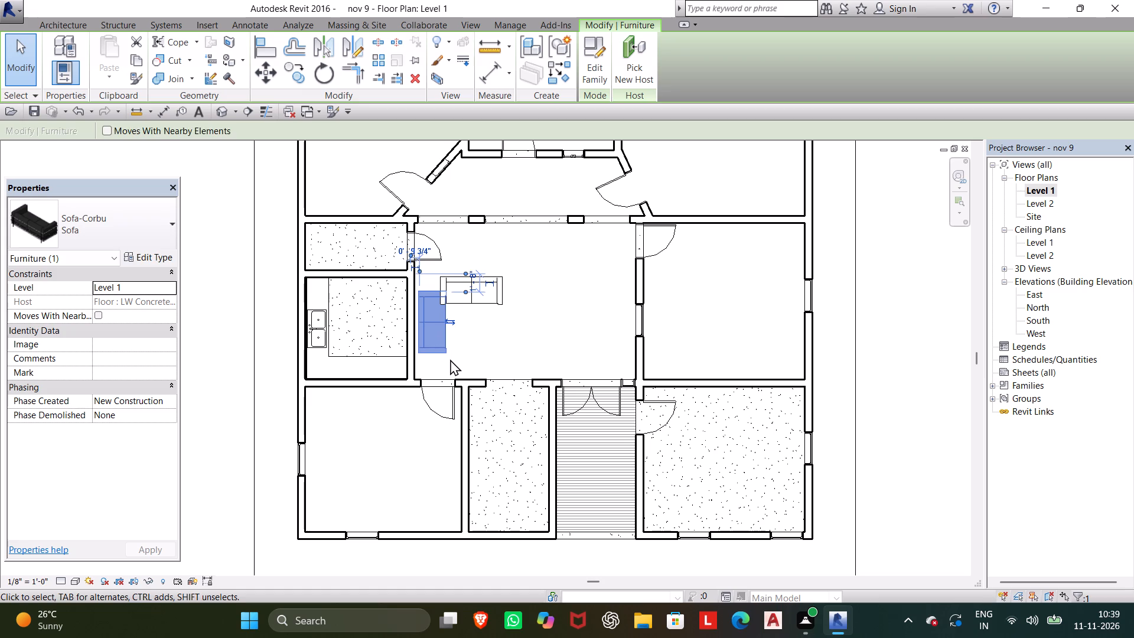
key("Down")
key("Down")
key("Down")
key("Down")
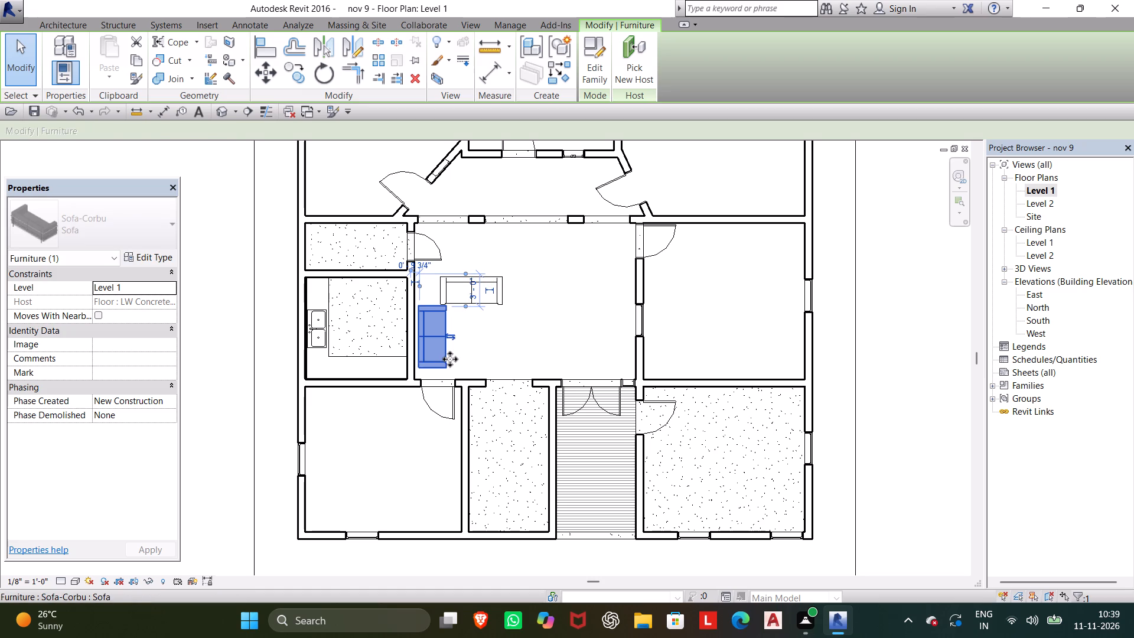
key("Down")
key("Up")
key("Up")
key("Up")
key("Up")
key("Up")
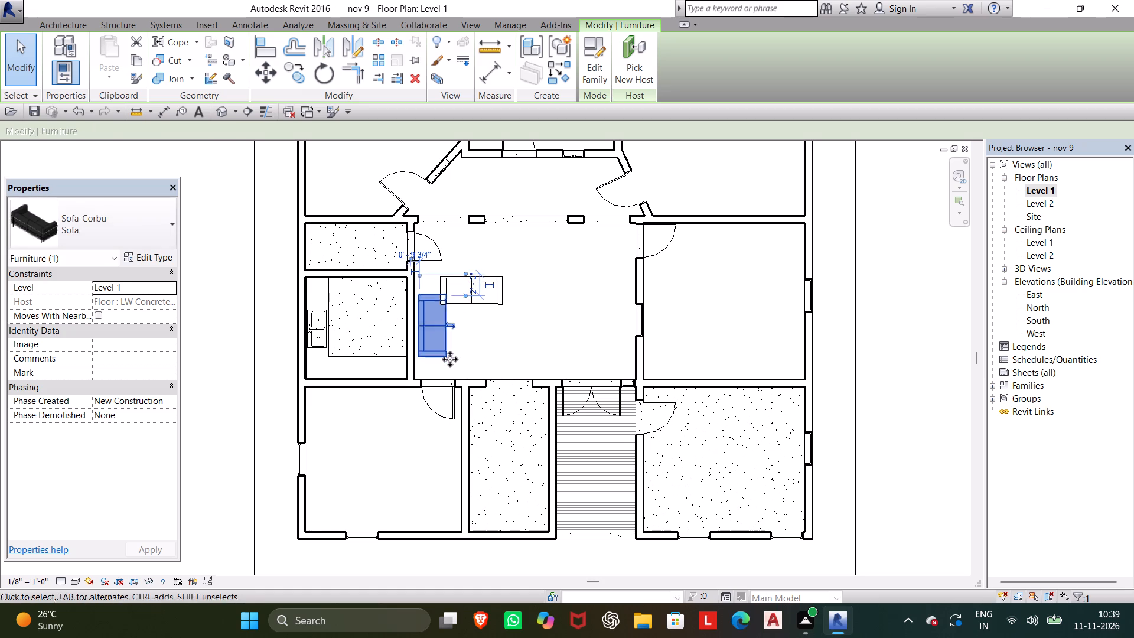
key("Up")
key("Up")
key("Up")
key("Up")
key("grave")
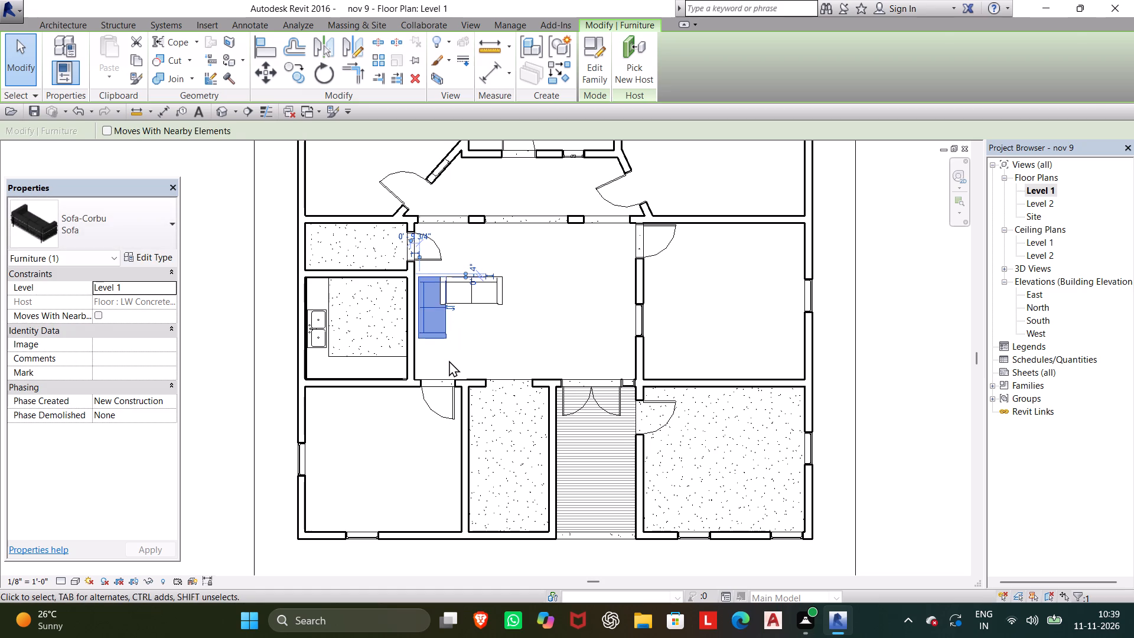
key("Escape")
left_click(426, 330)
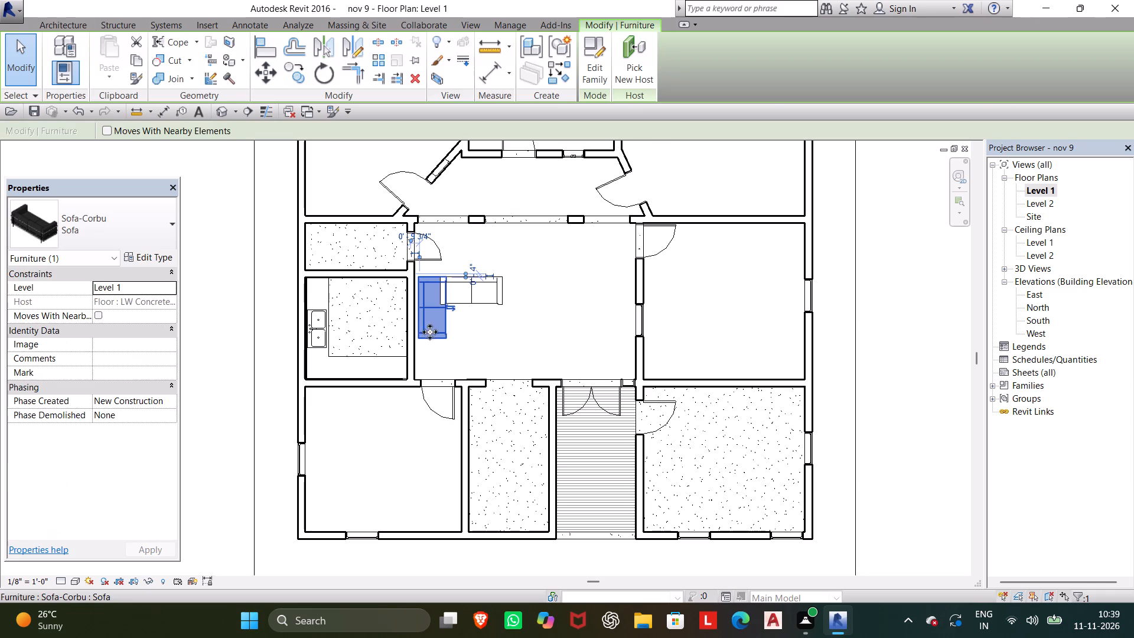
key("Left")
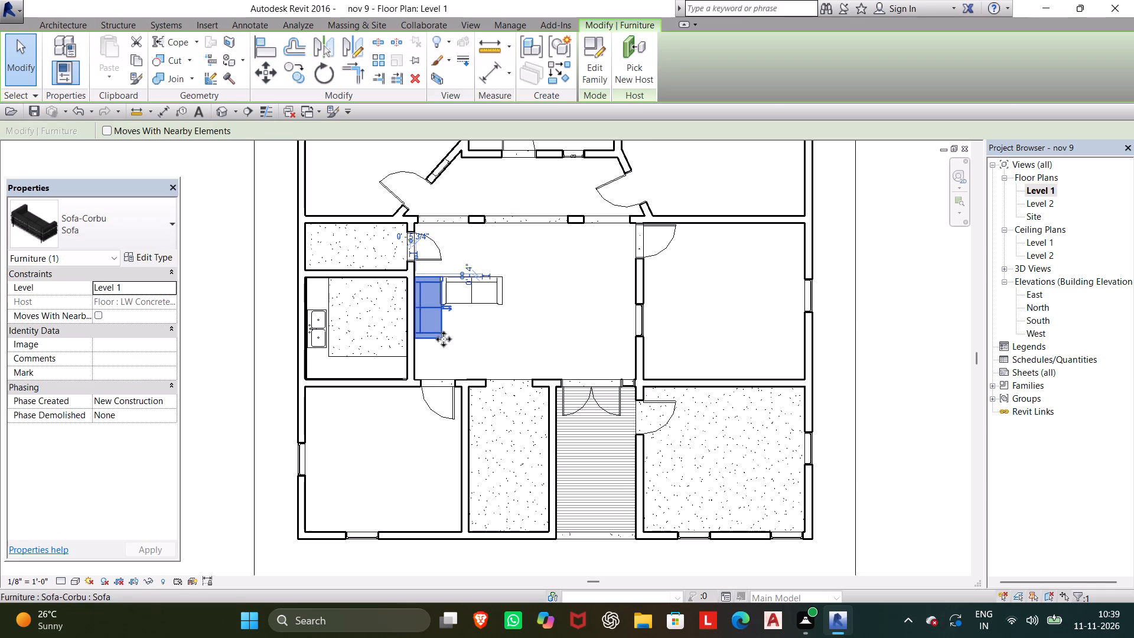
Nudge the perpendicular sofa slightly east, away from the kitchen-side sofa.
left_click(468, 303)
key("Right")
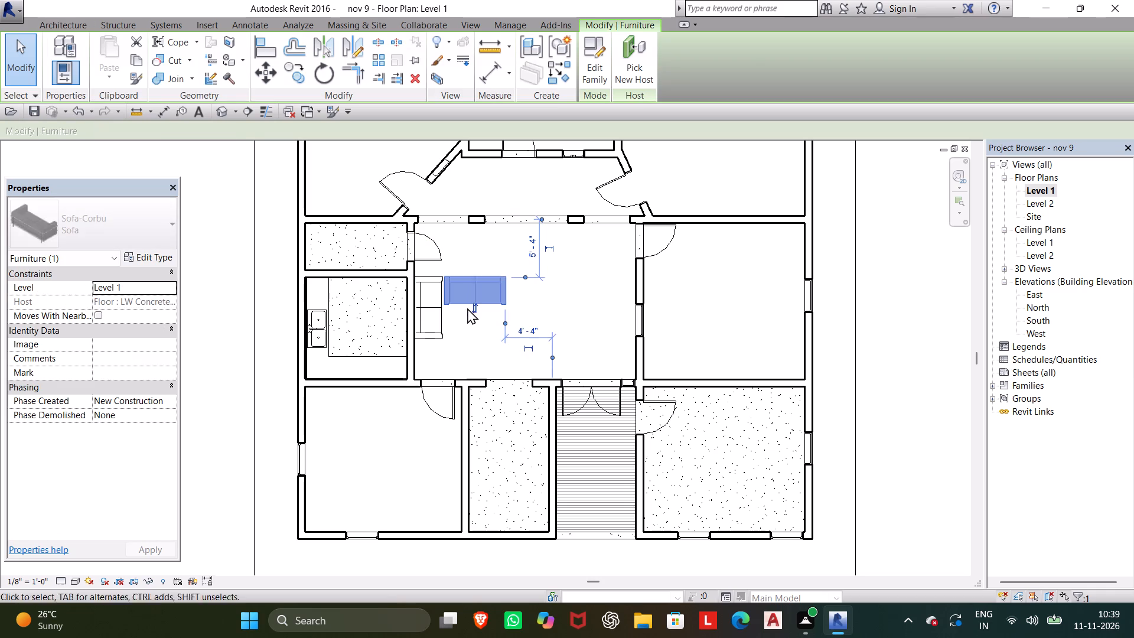
left_click(464, 321)
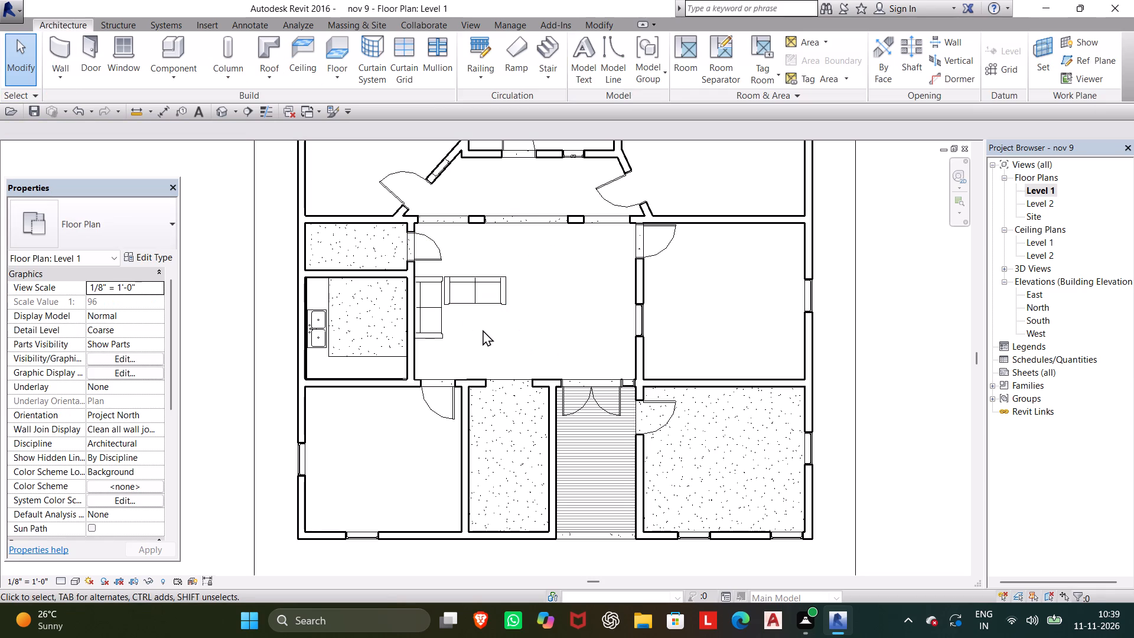
Load the Bed-Box family from the Furniture library's Beds folder for component placement.
scroll(513, 267, "down", 2)
middle_click_drag(513, 272, 521, 332)
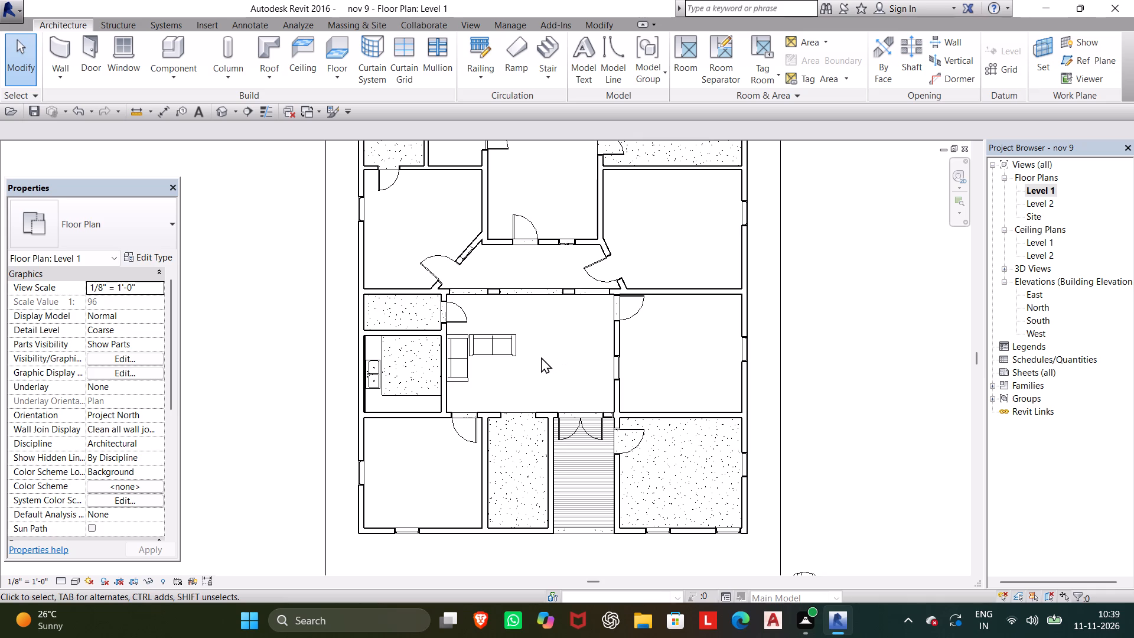
scroll(533, 353, "down", 2)
middle_click_drag(533, 353, 532, 392)
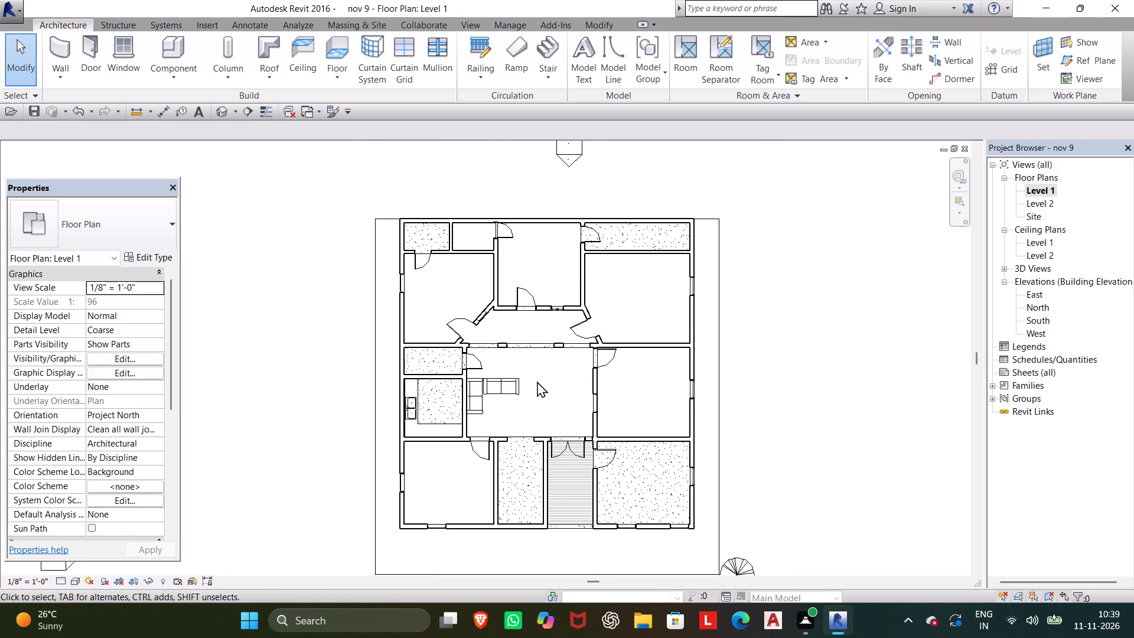
left_click(155, 55)
left_click(602, 44)
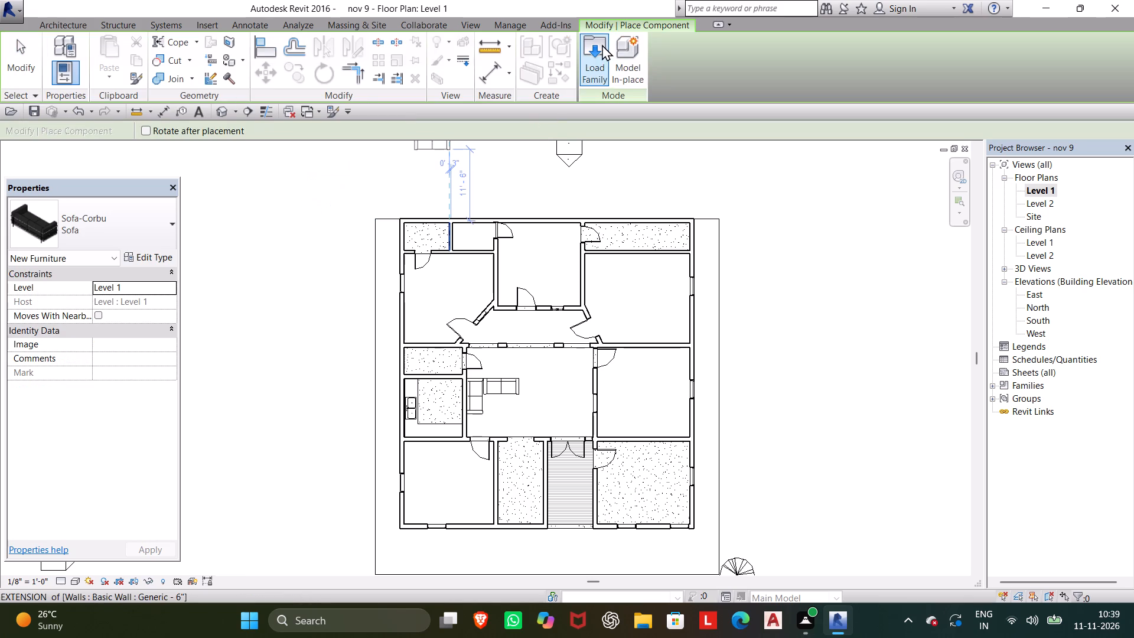
left_click(630, 380)
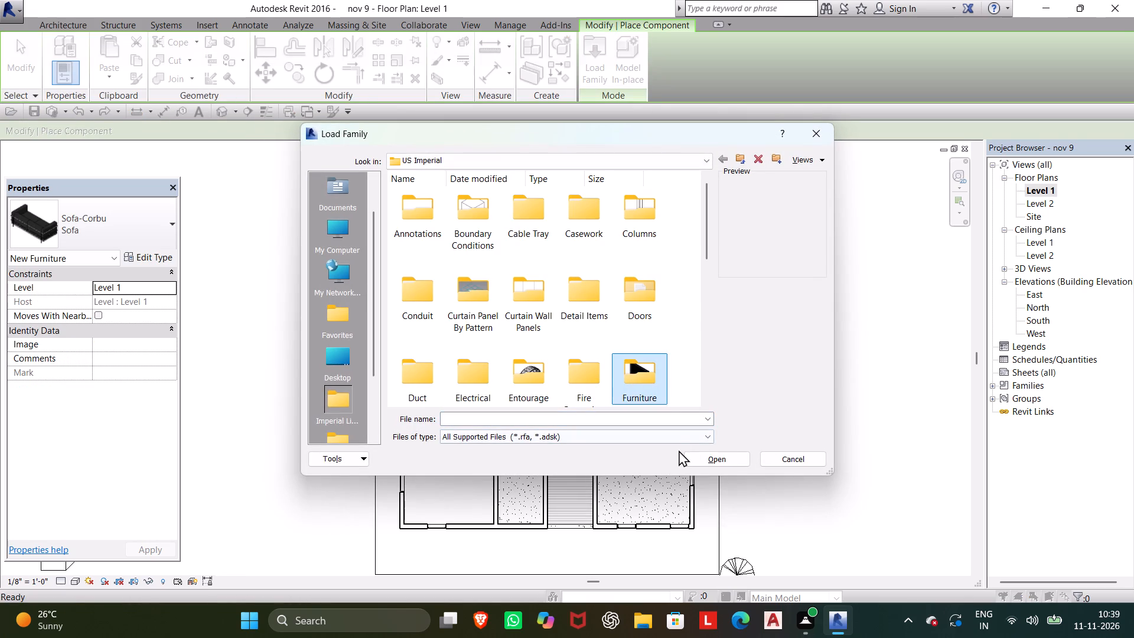
left_click(697, 462)
left_click(425, 207)
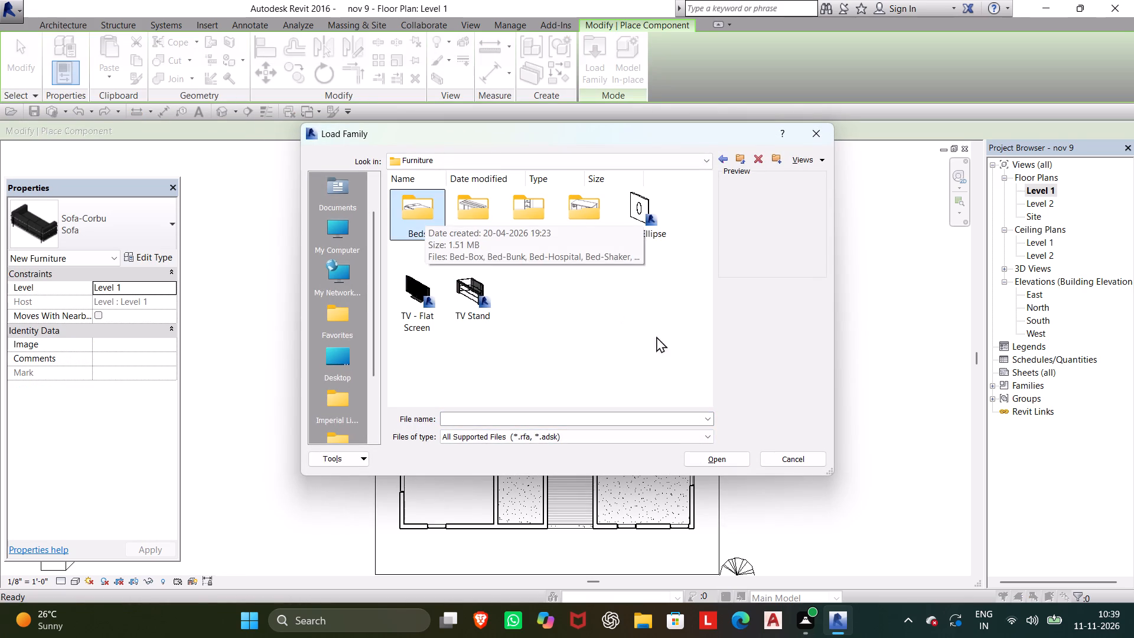
left_click(724, 457)
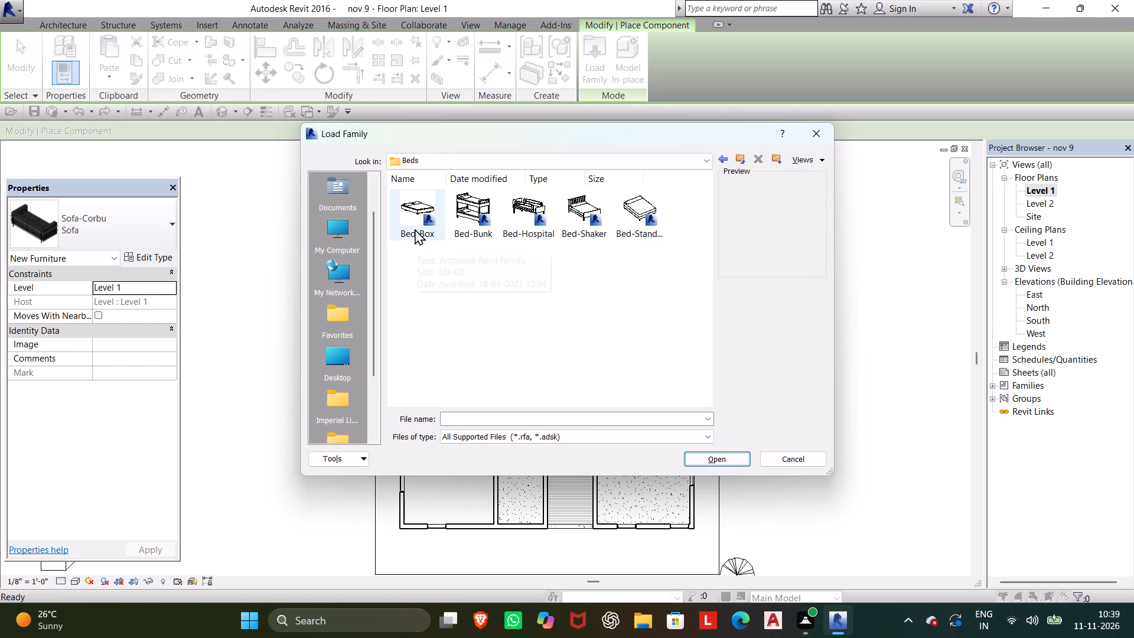
left_click(423, 210)
left_click(718, 455)
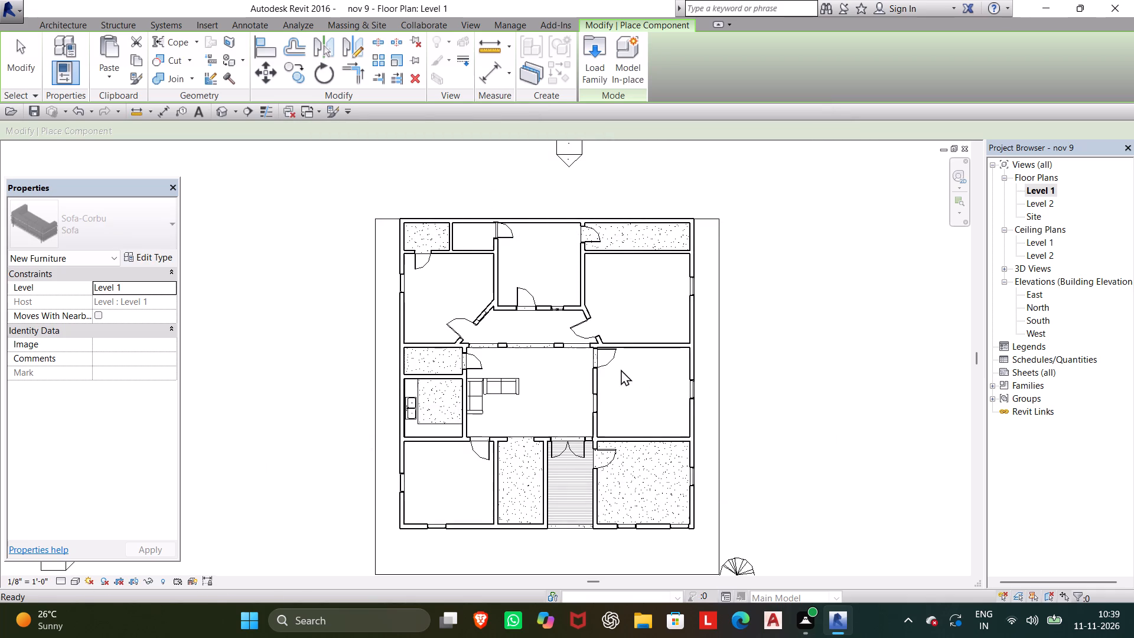
Place a Bed-Box Double 53" x 74" in the rear middle bedroom, head toward the rear wall, about 5' 8" from the east wall.
scroll(556, 300, "up", 4)
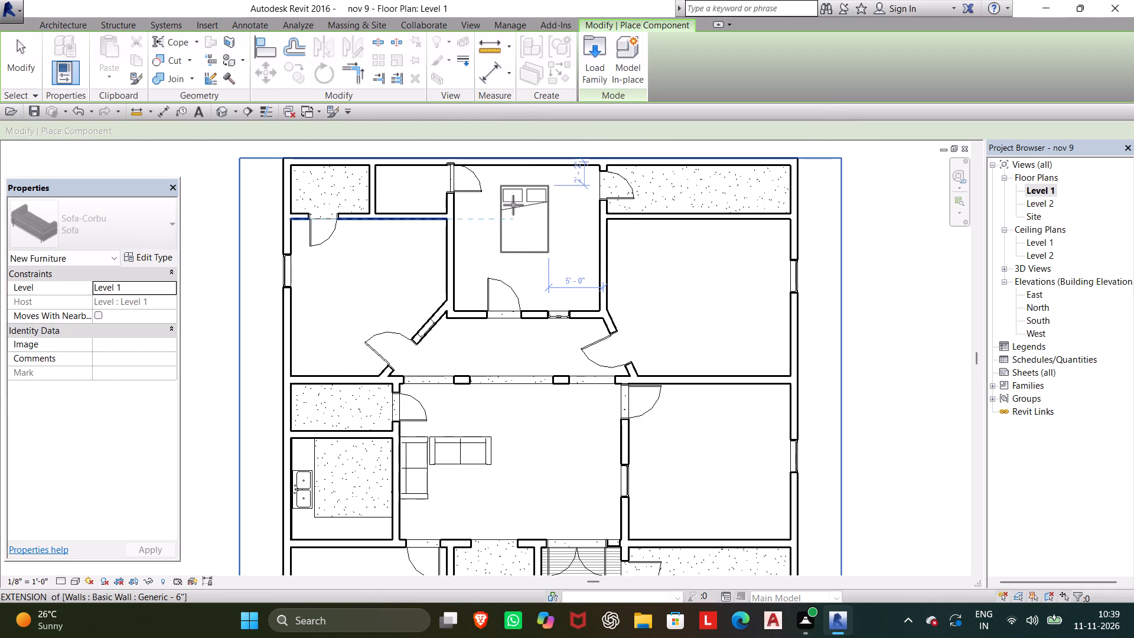
left_click(510, 197)
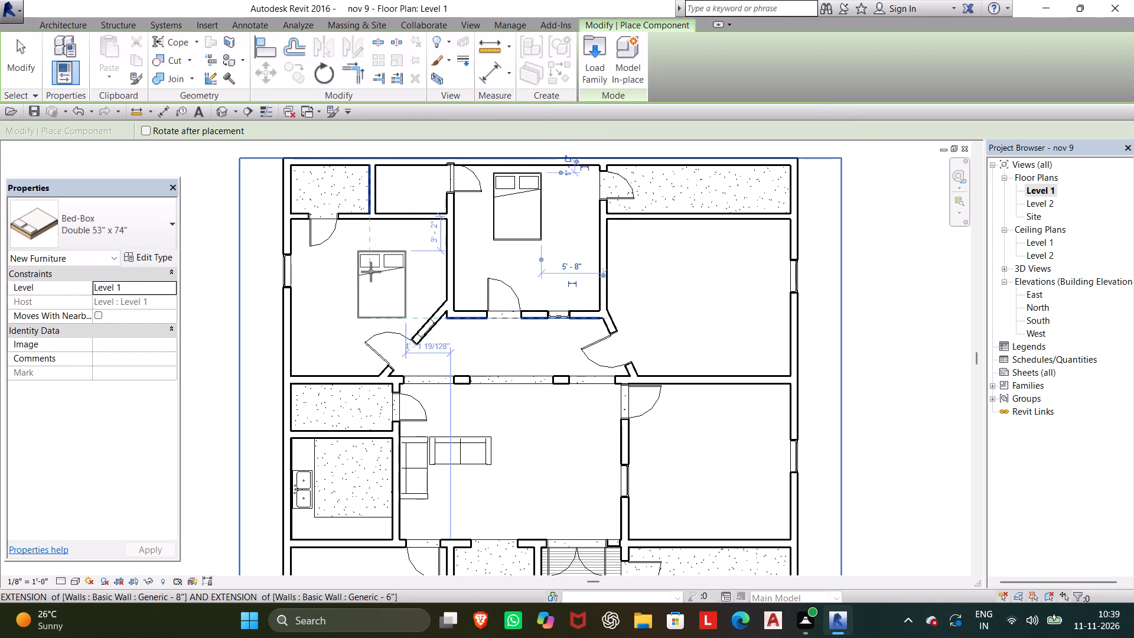
Place a Bed-Box Double 53" x 74" in the rear west bedroom, rotated with its head toward the room's east wall.
key("space")
key("space")
key("space")
key("space")
key("space")
key("space")
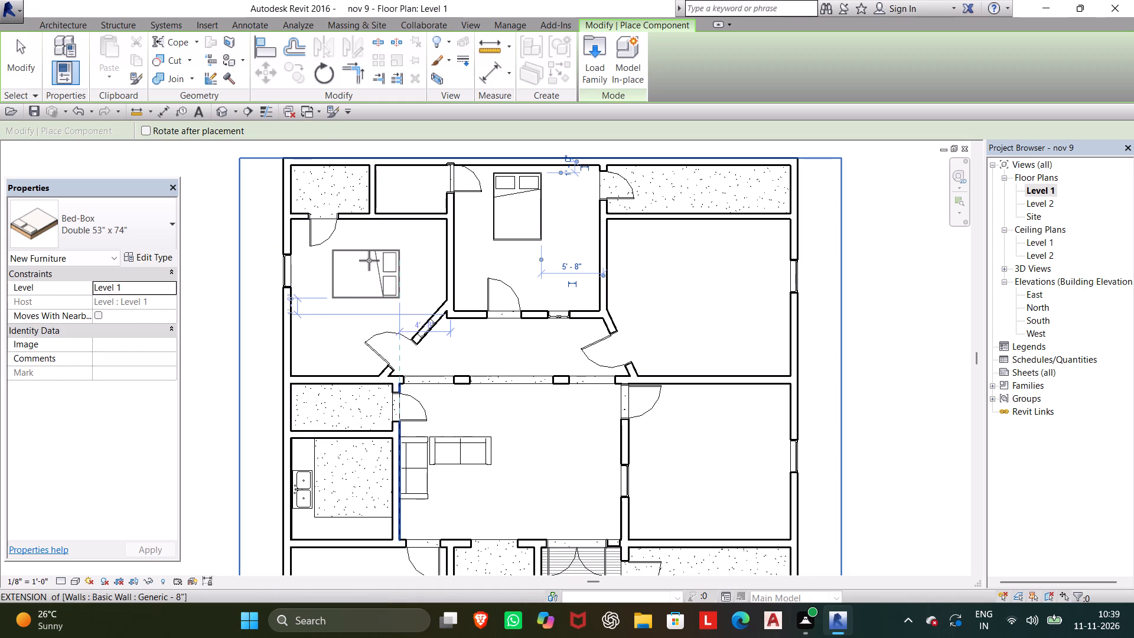
left_click(406, 248)
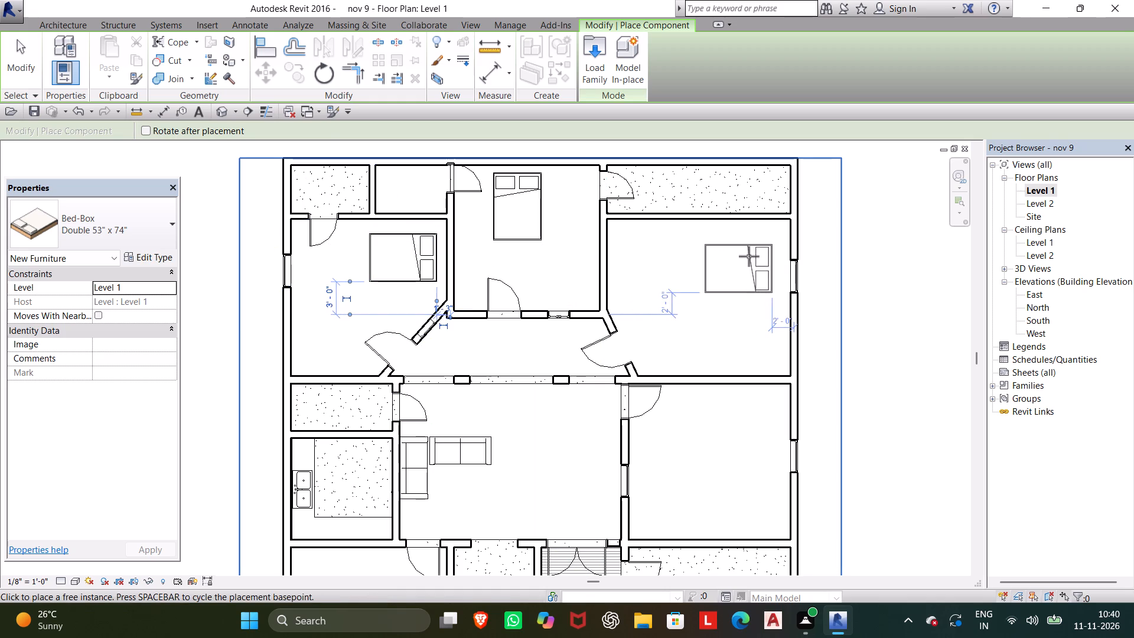
Place one Bed-Box Double 53" x 74" in each of the rear east and middle east bedrooms, heads toward the exterior east wall.
left_click(756, 259)
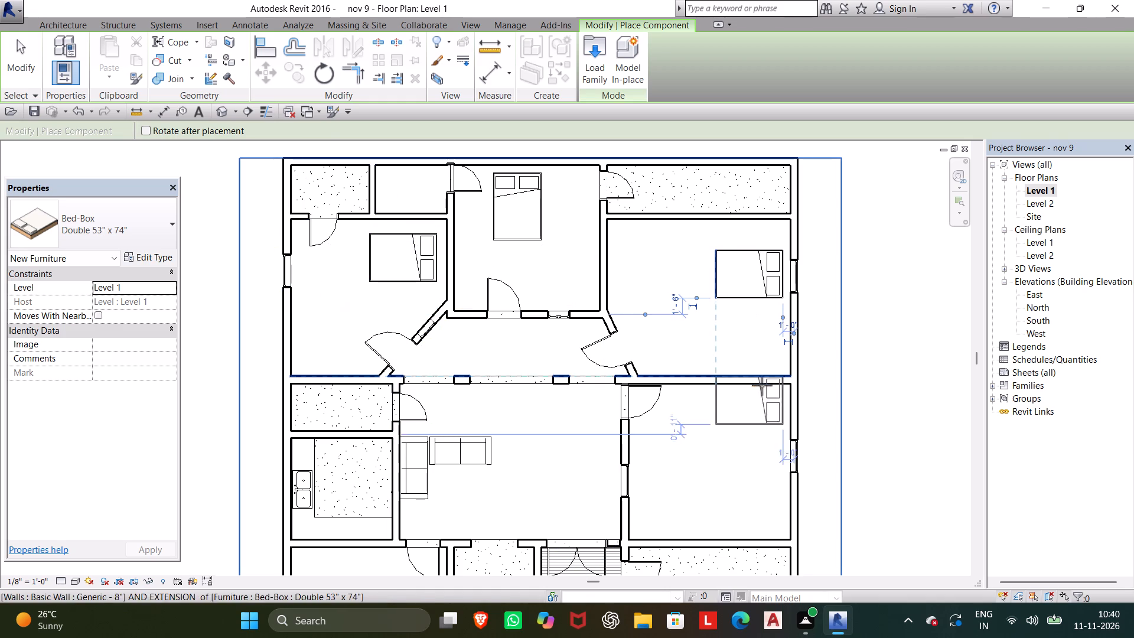
left_click(761, 445)
Place a Bed-Box Double 53" x 74" in the front west bedroom, rotated with its head toward the west wall, and finish bed placement.
scroll(756, 429, "down", 2)
middle_click_drag(756, 429, 745, 338)
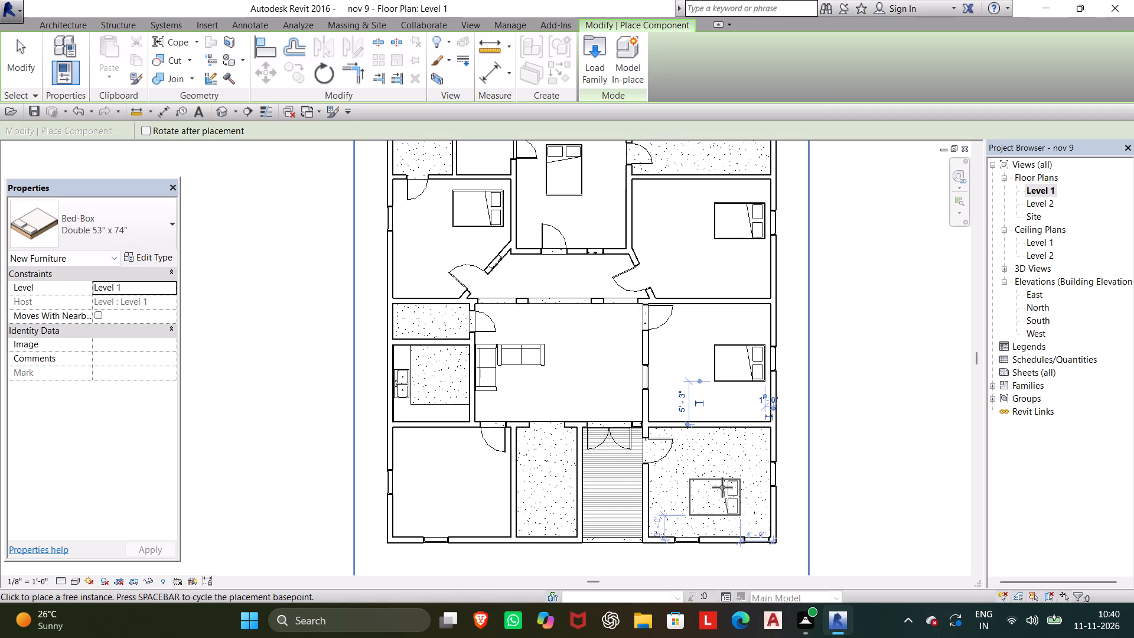
key("space")
key("space")
key("space")
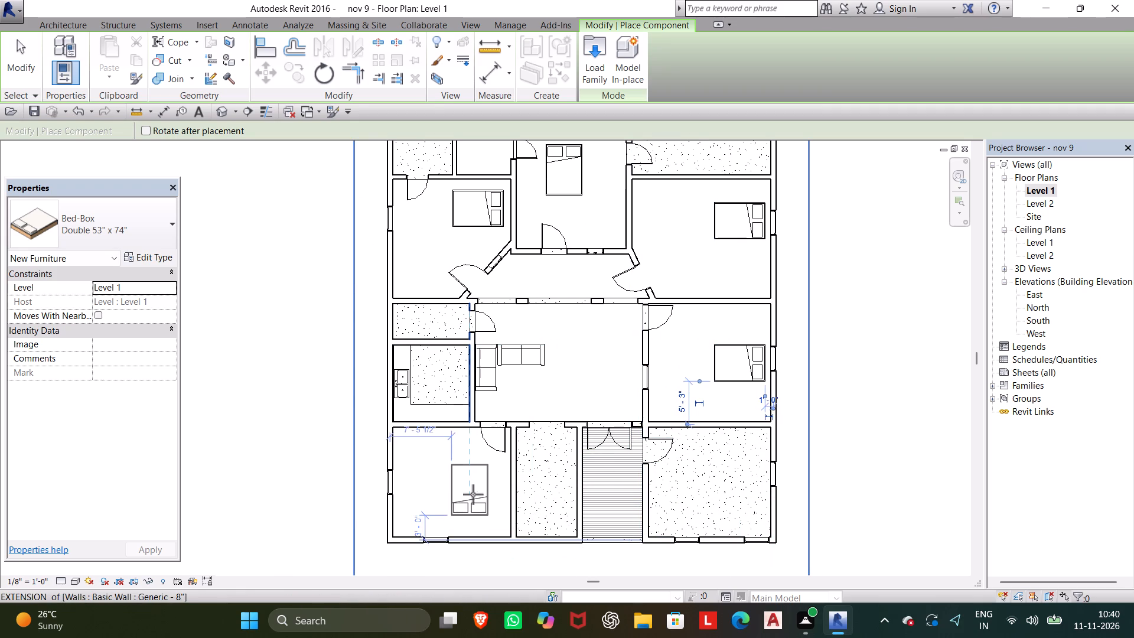
key("space")
key("space")
key("space")
key("space")
key("space")
key("space")
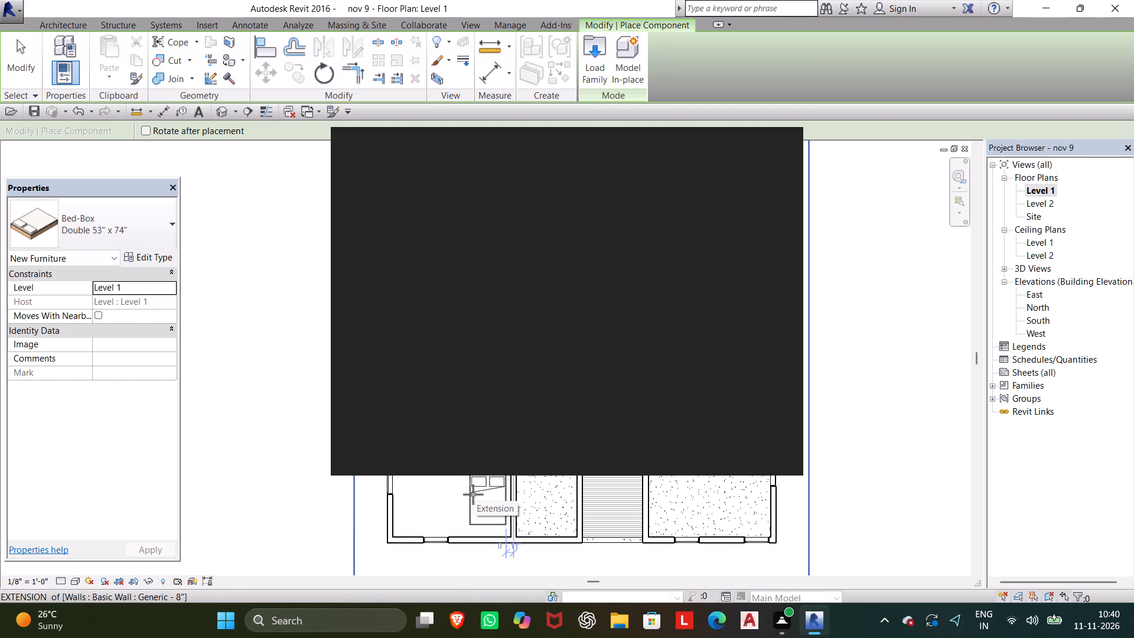
key("space")
key("space")
key("space")
key("space")
key("space")
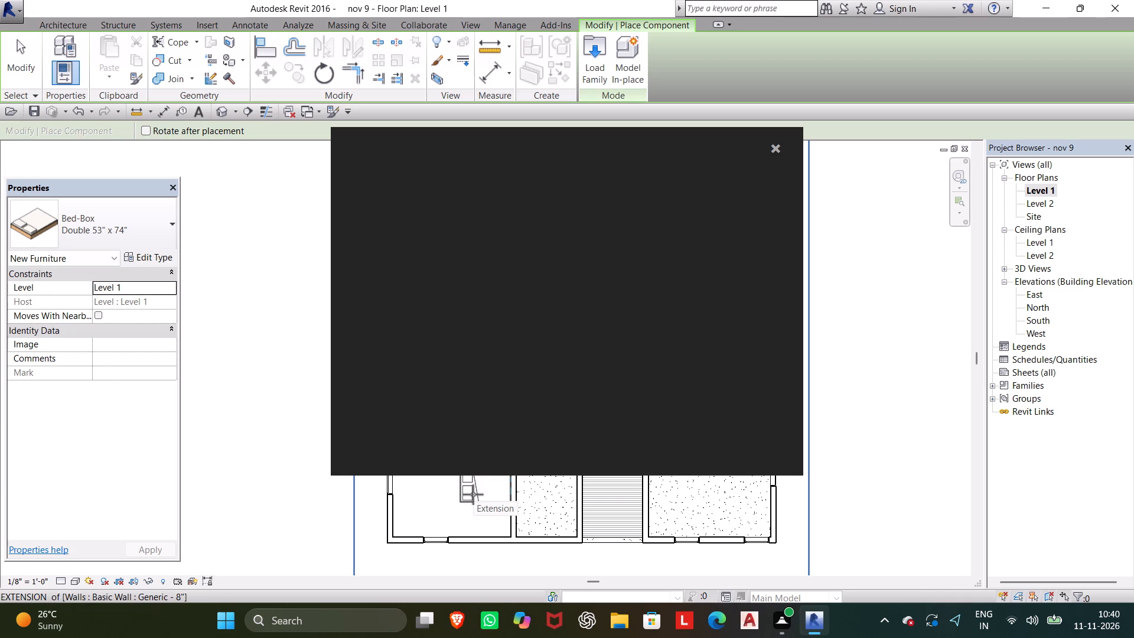
left_click(435, 496)
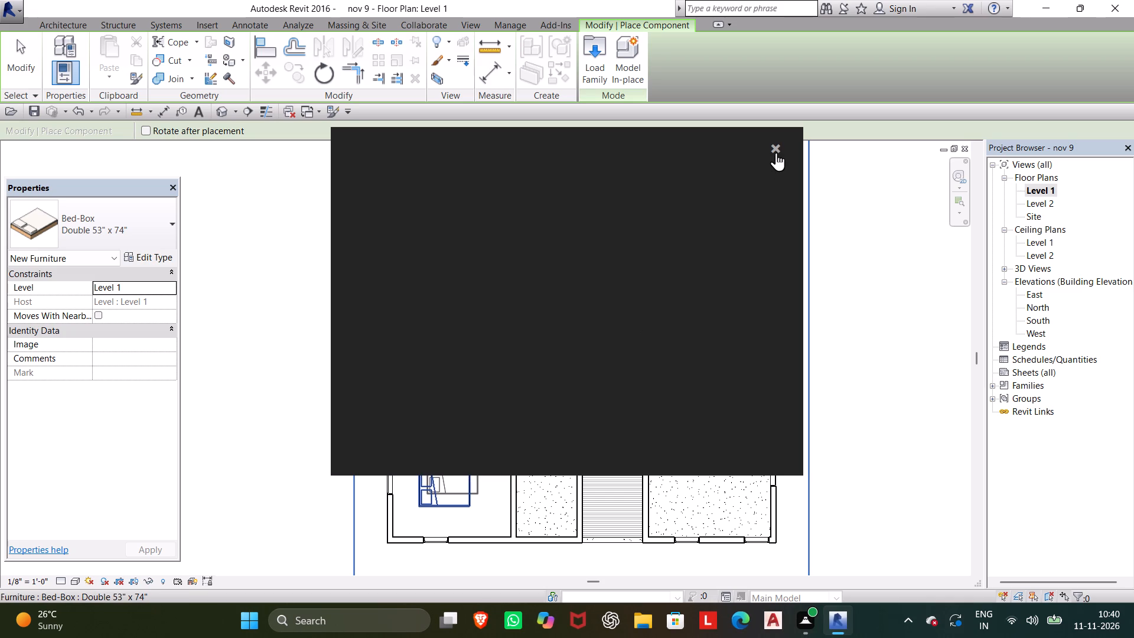
left_click(776, 152)
key("Escape")
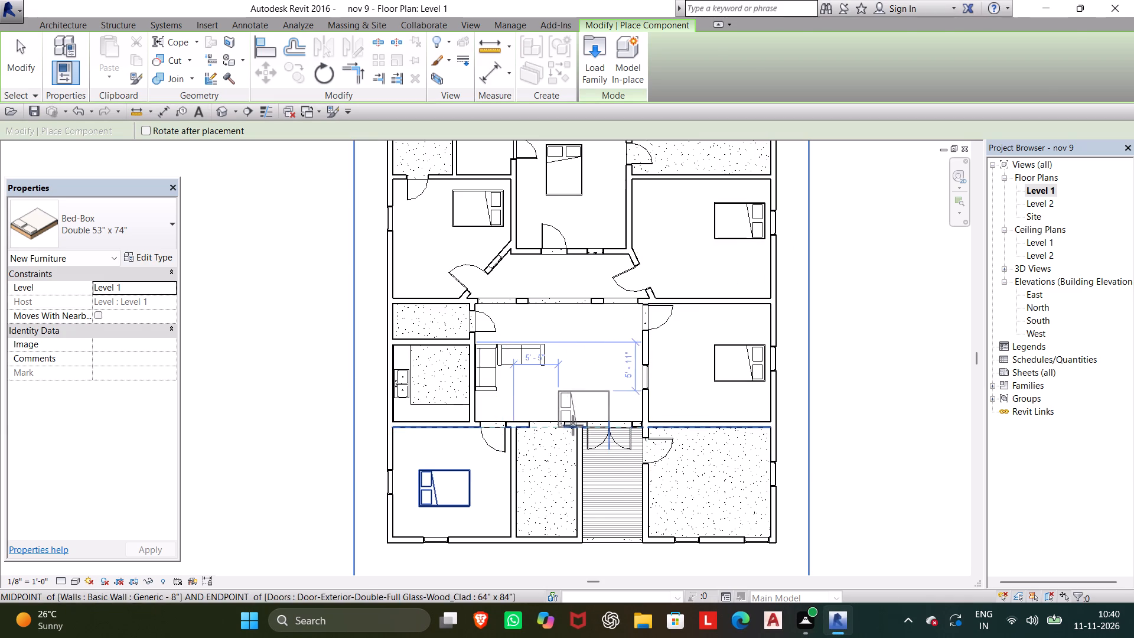
key("Escape")
Load the Table-Dining Round w Chairs family from the Furniture library's Tables folder.
scroll(545, 419, "down", 2)
middle_click(545, 419)
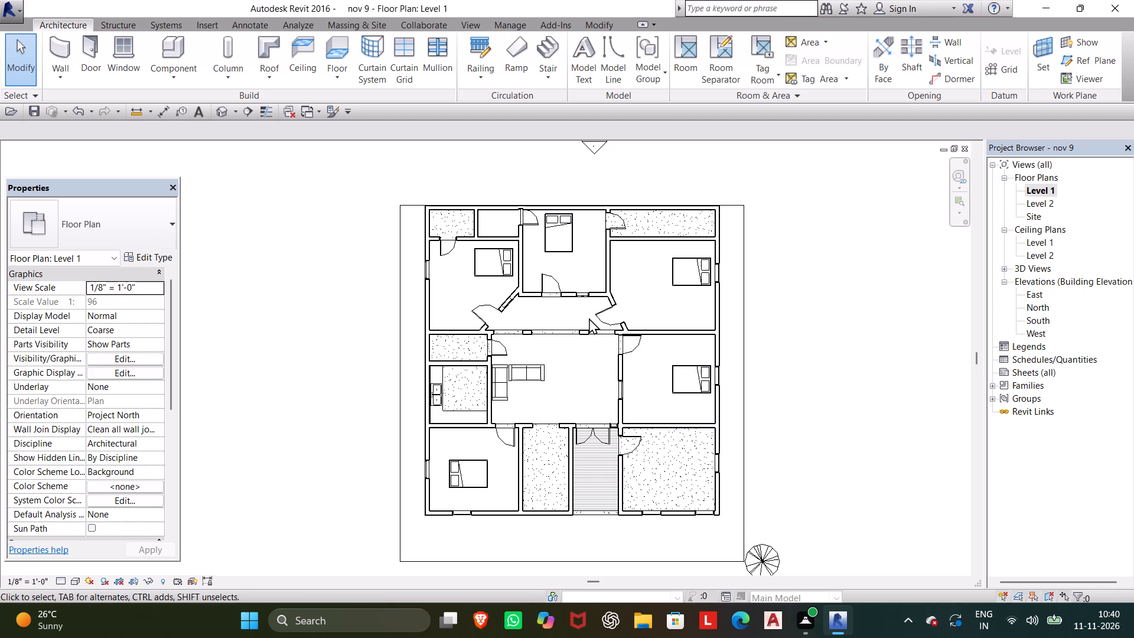
left_click(165, 48)
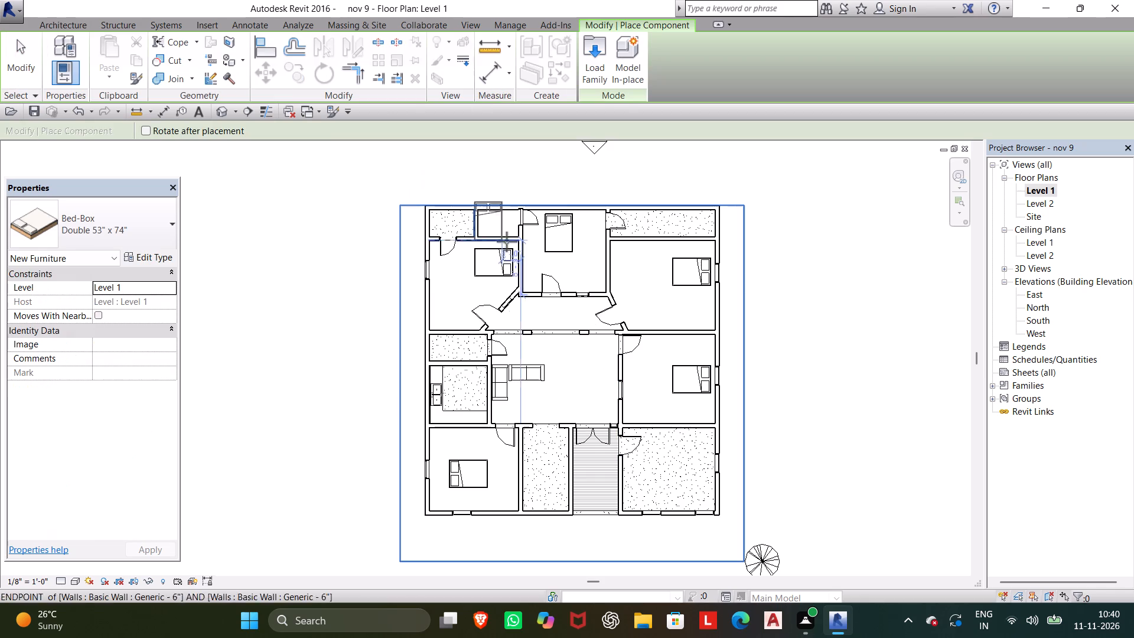
left_click(603, 59)
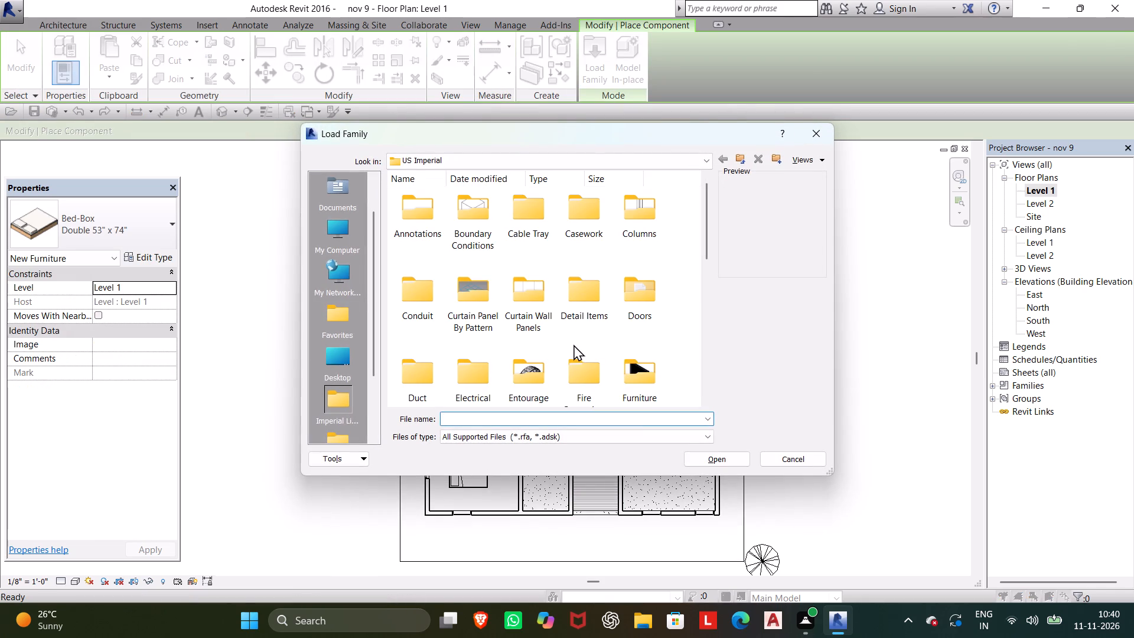
left_click(641, 367)
left_click(717, 465)
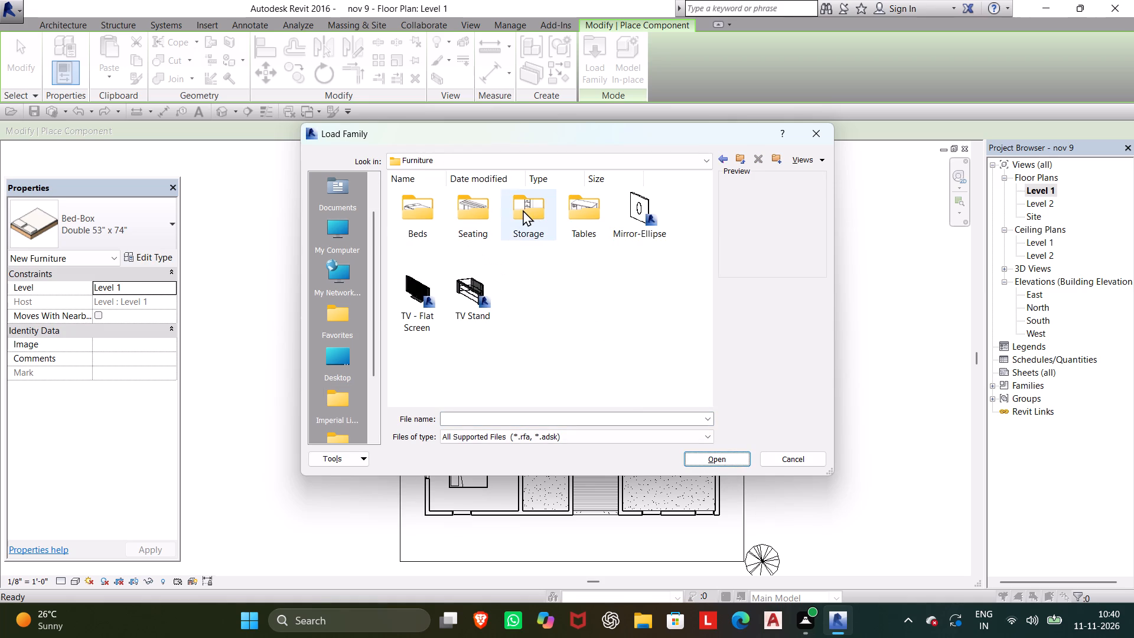
left_click_drag(572, 211, 568, 217)
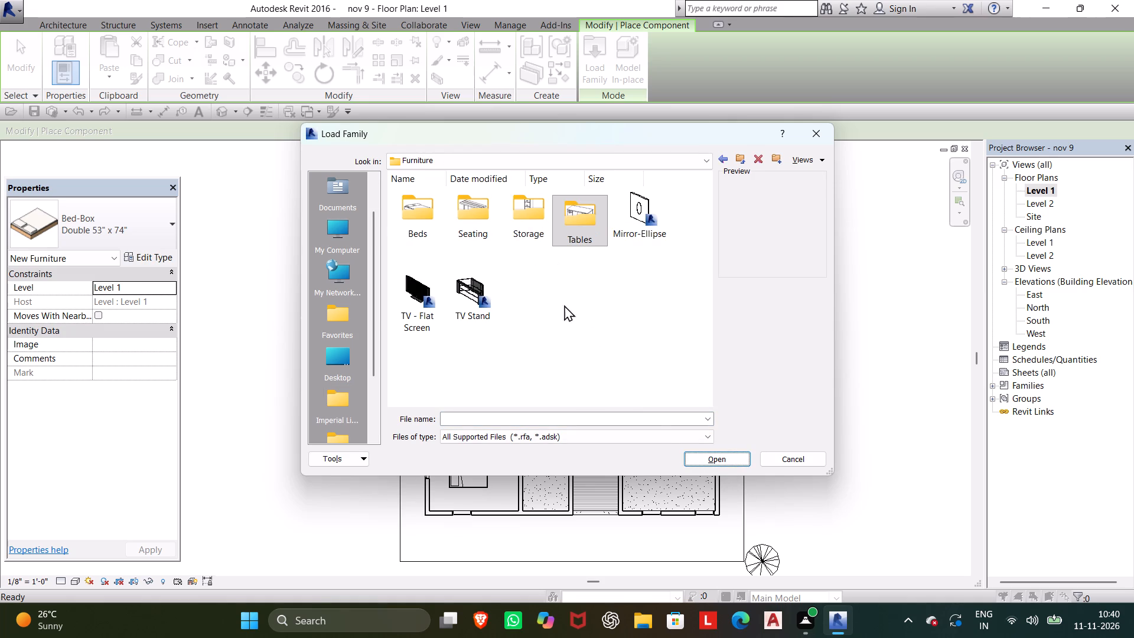
left_click(714, 462)
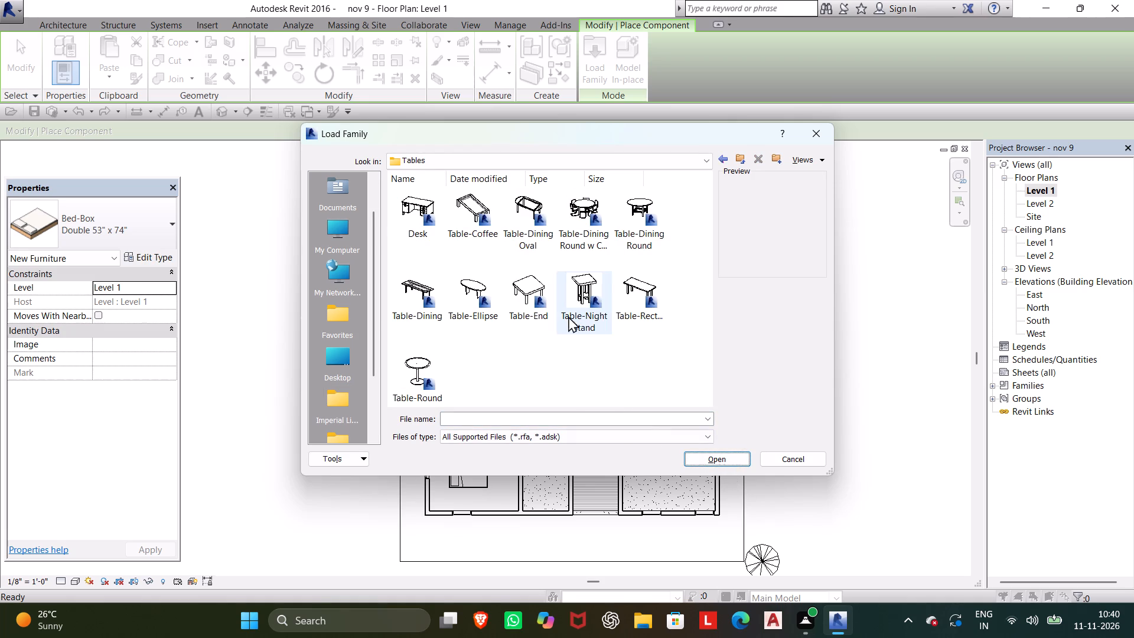
left_click(570, 210)
left_click(708, 448)
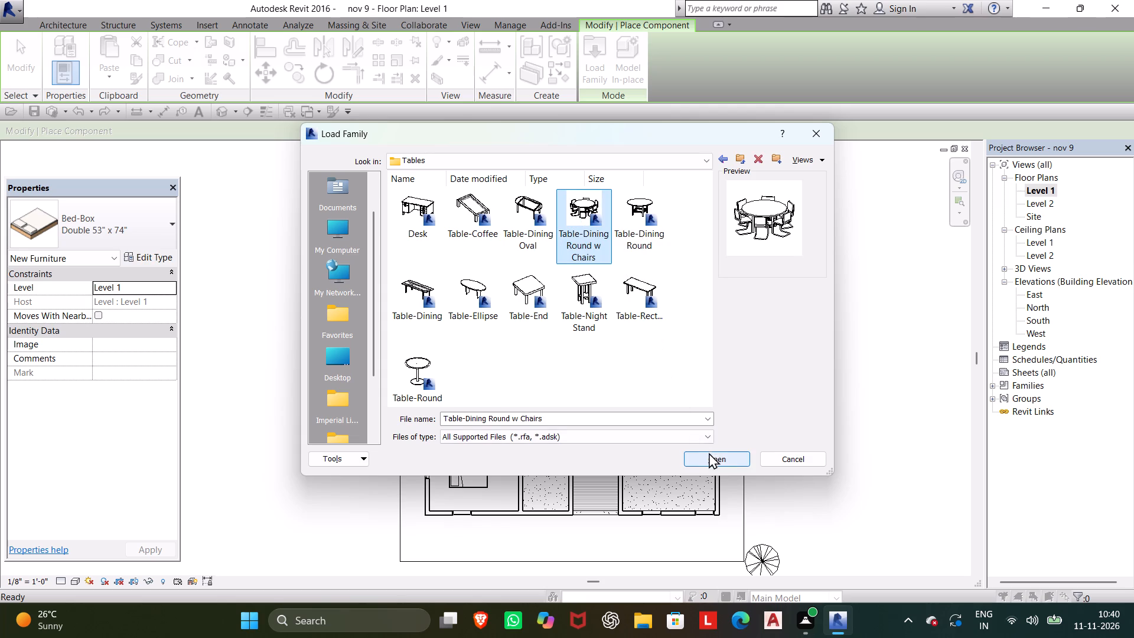
left_click(709, 454)
Place a 36" Diameter round dining table with chairs in the central hall, its centre about 5' 6" from the hall's east wall.
scroll(564, 395, "up", 8)
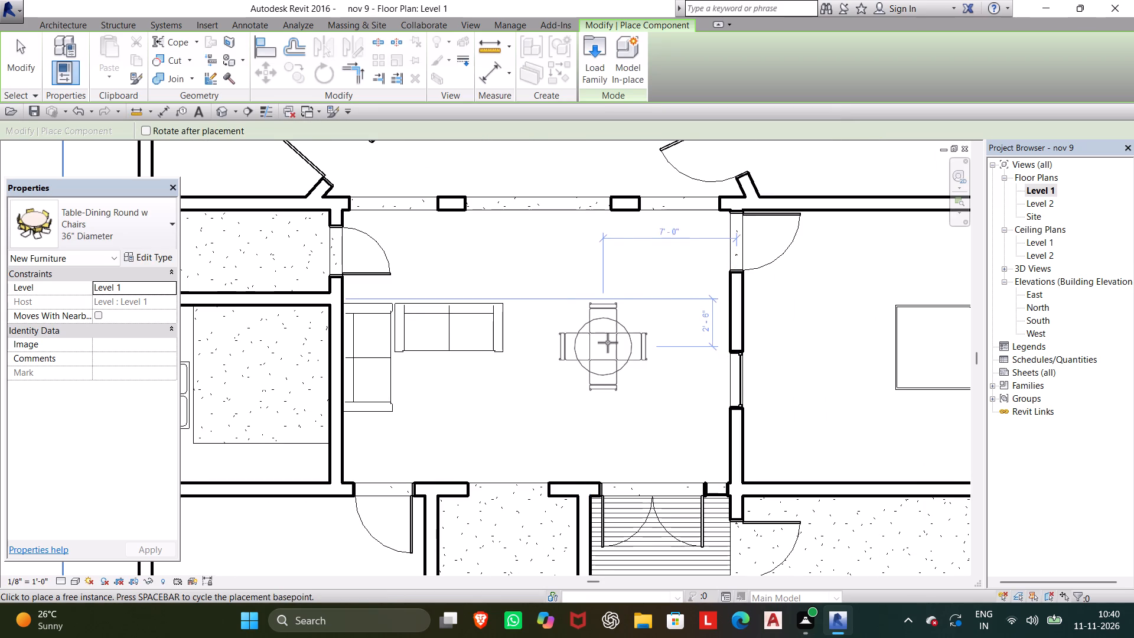
left_click(631, 344)
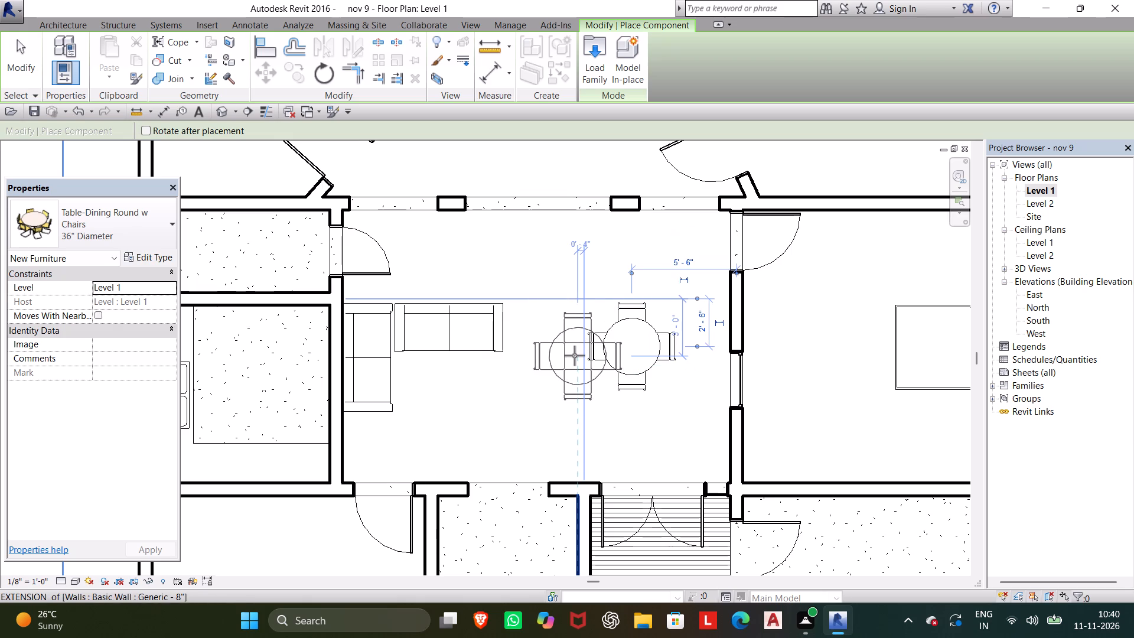
key("Escape")
key("Escape")
Place two Sofa-Corbu sofas end to end along the front east room's exterior east wall, rotated with their backs to the wall.
scroll(574, 364, "down", 6)
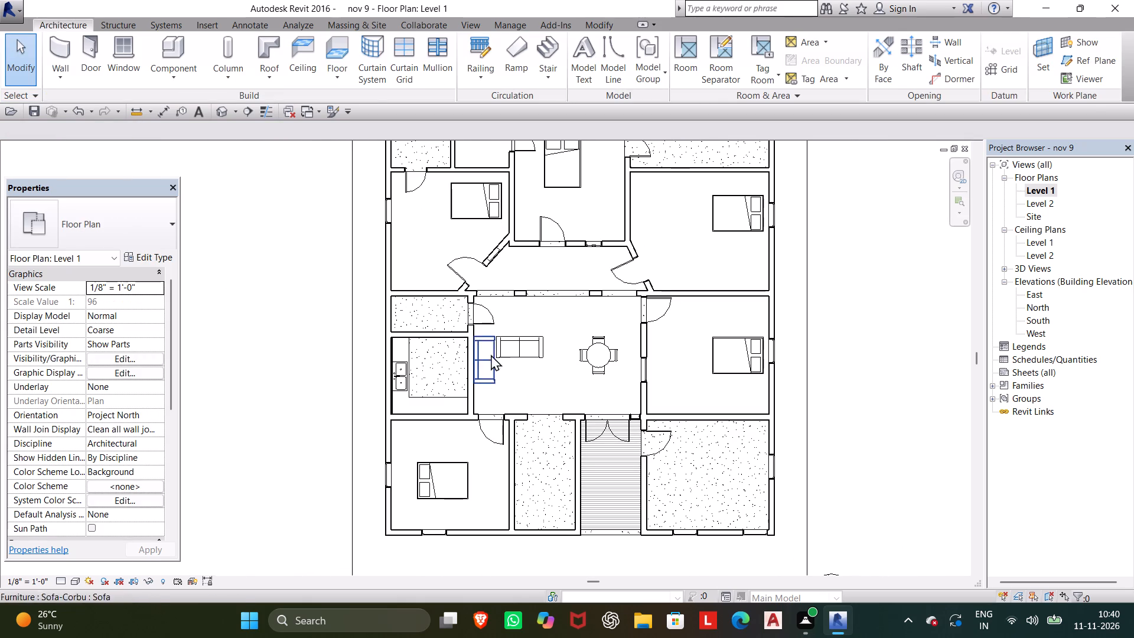
left_click(170, 47)
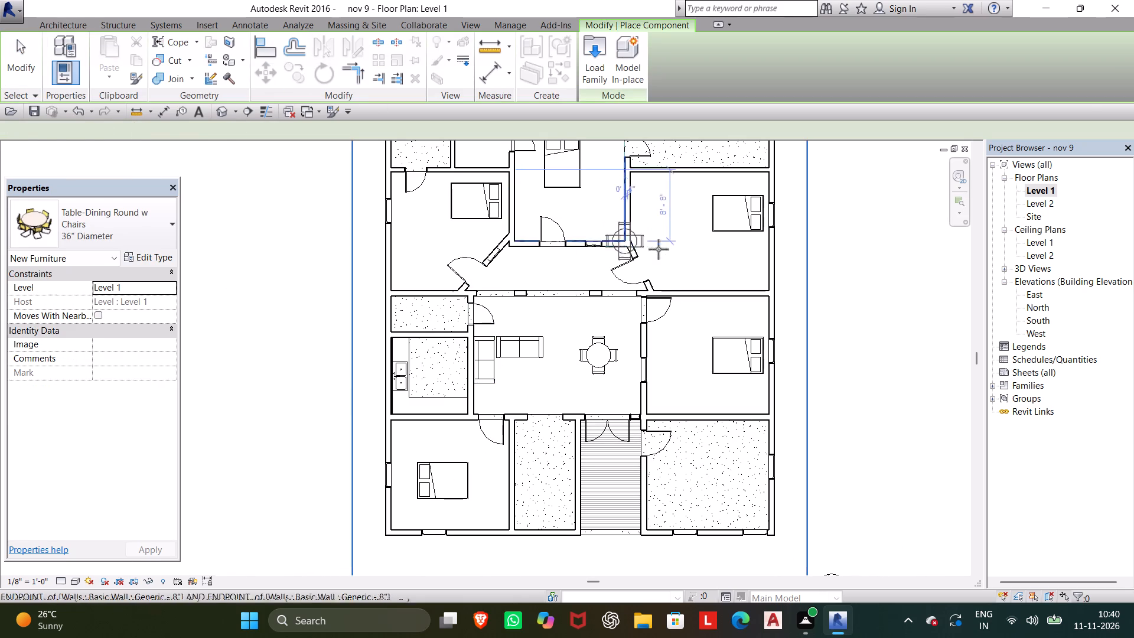
left_click(100, 221)
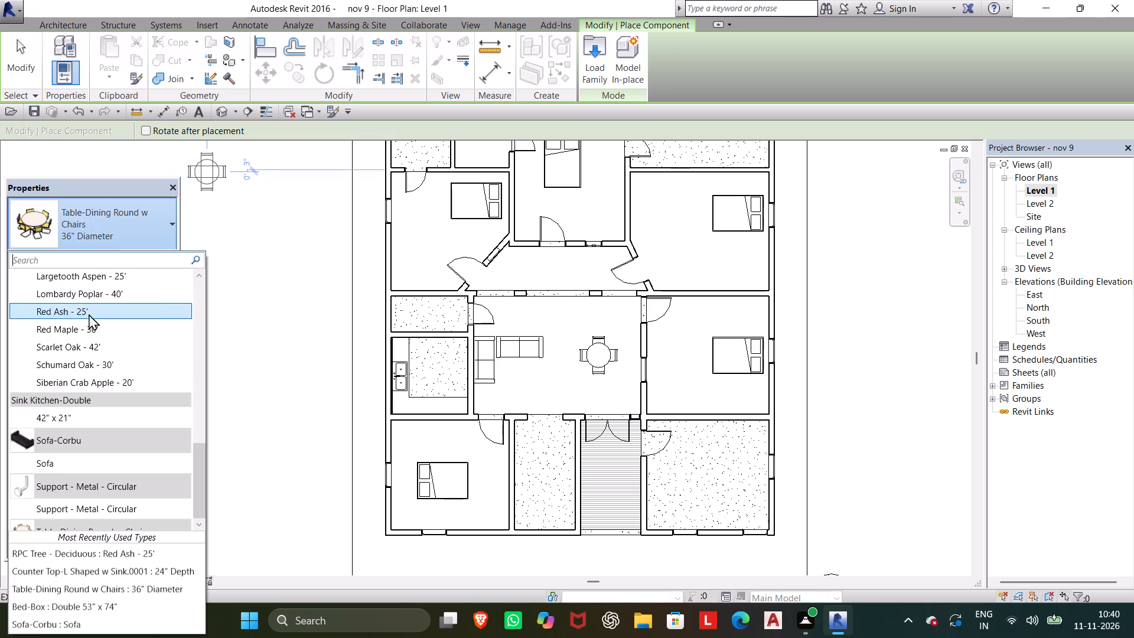
left_click(45, 450)
left_click(41, 439)
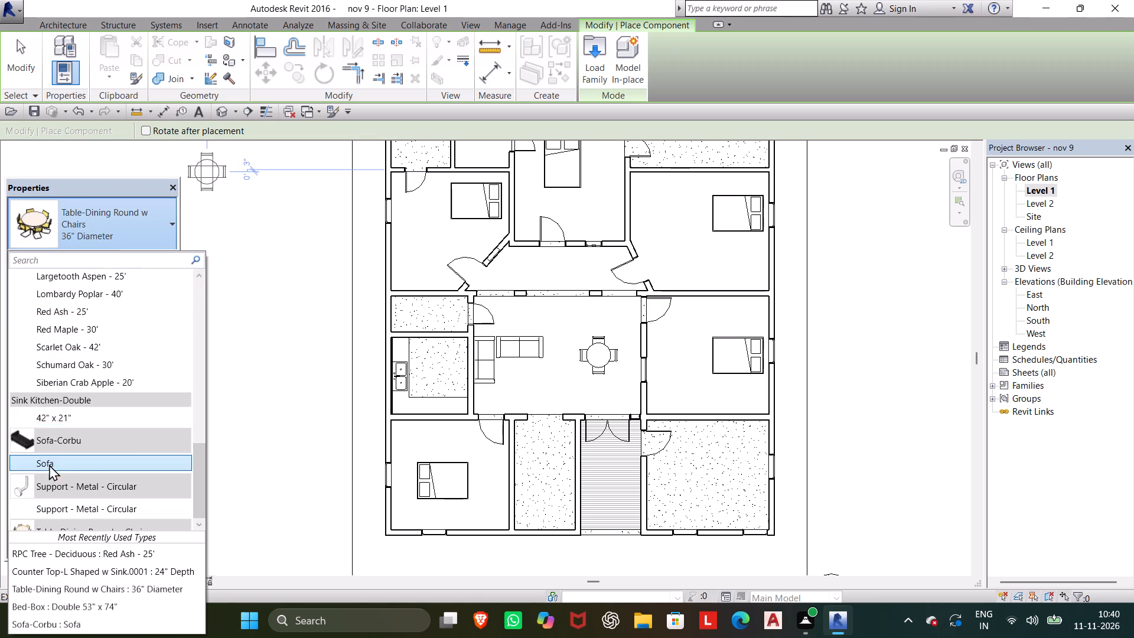
left_click(51, 466)
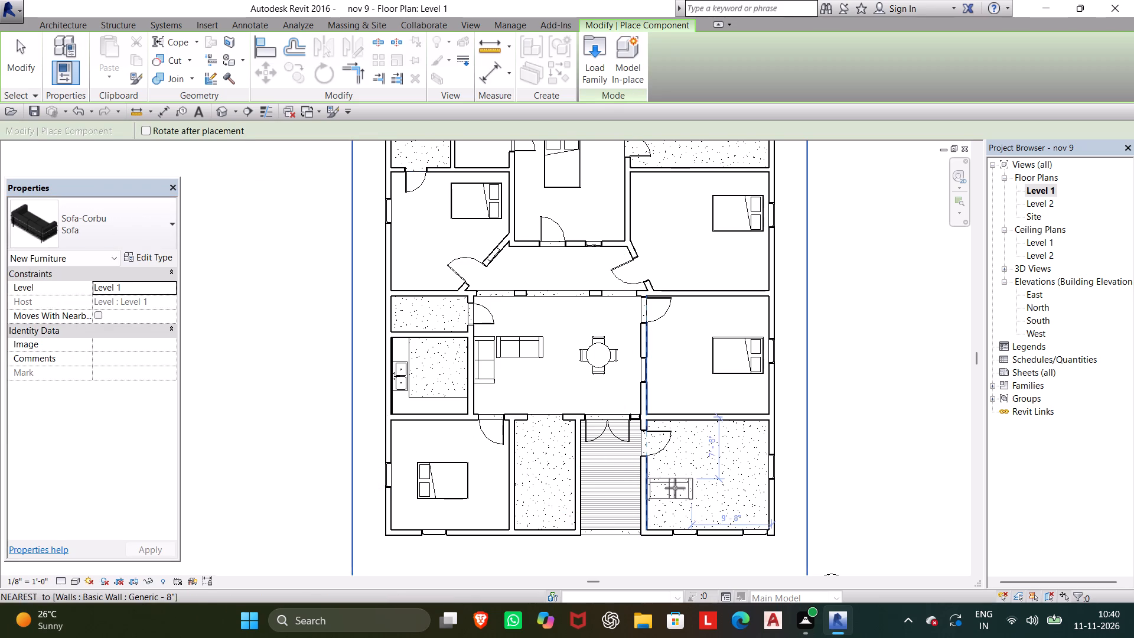
key("space")
key("space")
key("space")
key("space")
key("space")
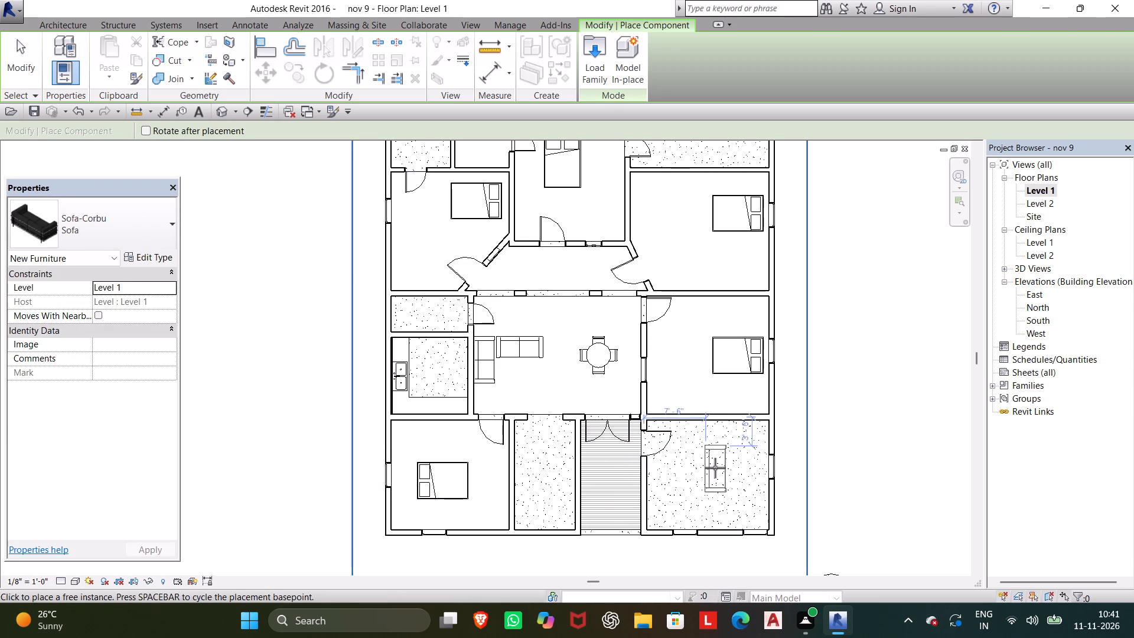
key("space")
key("space")
left_click(750, 455)
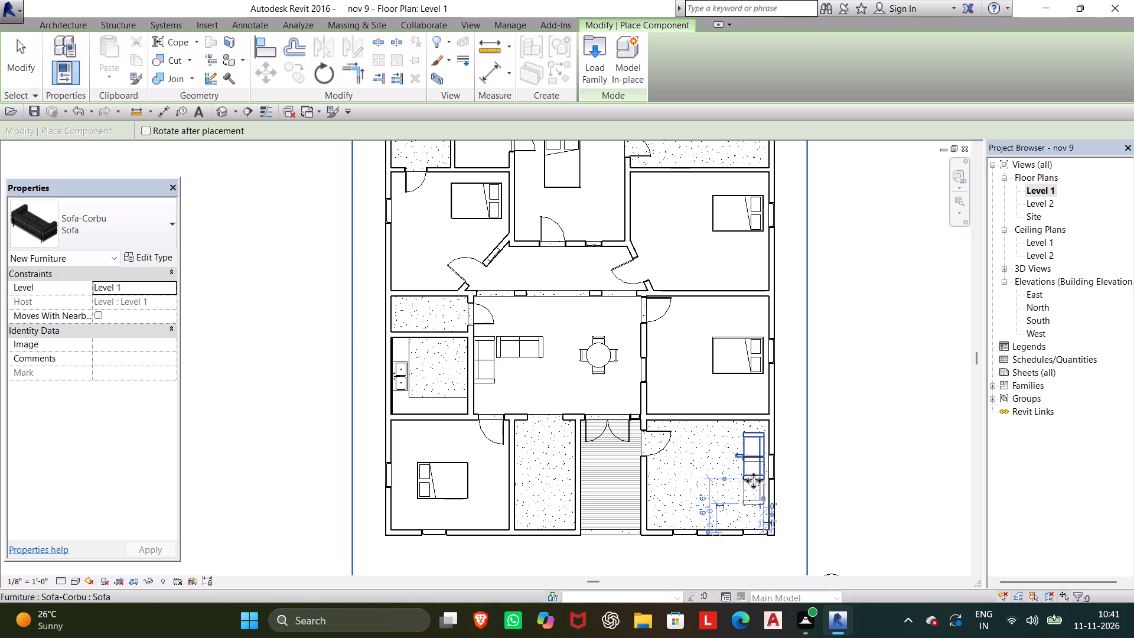
scroll(747, 512, "up", 4)
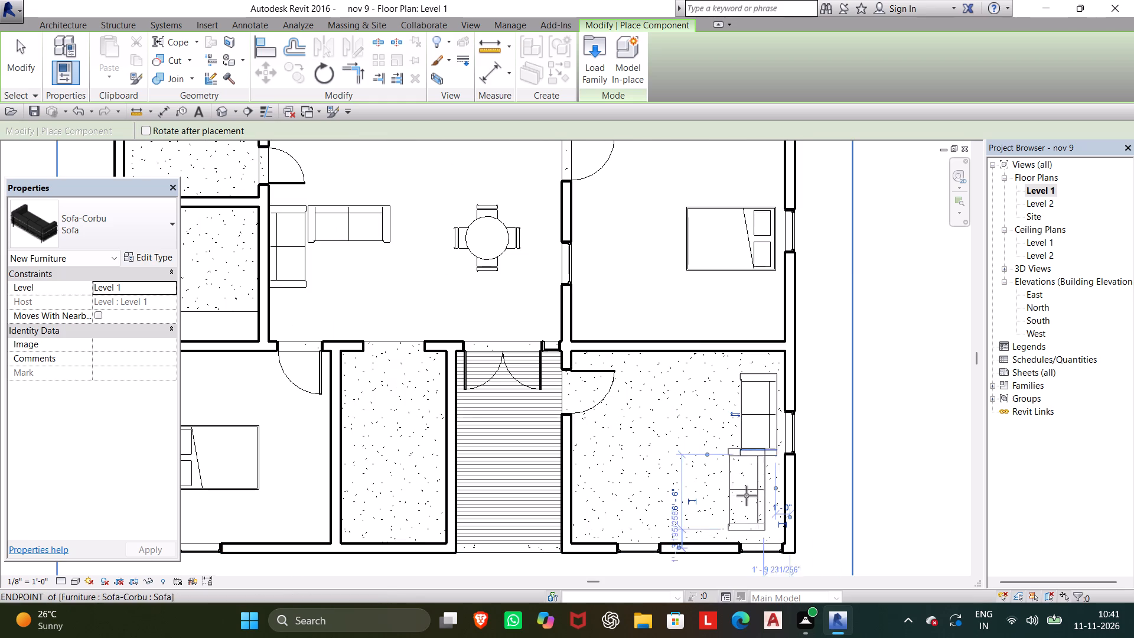
left_click(752, 504)
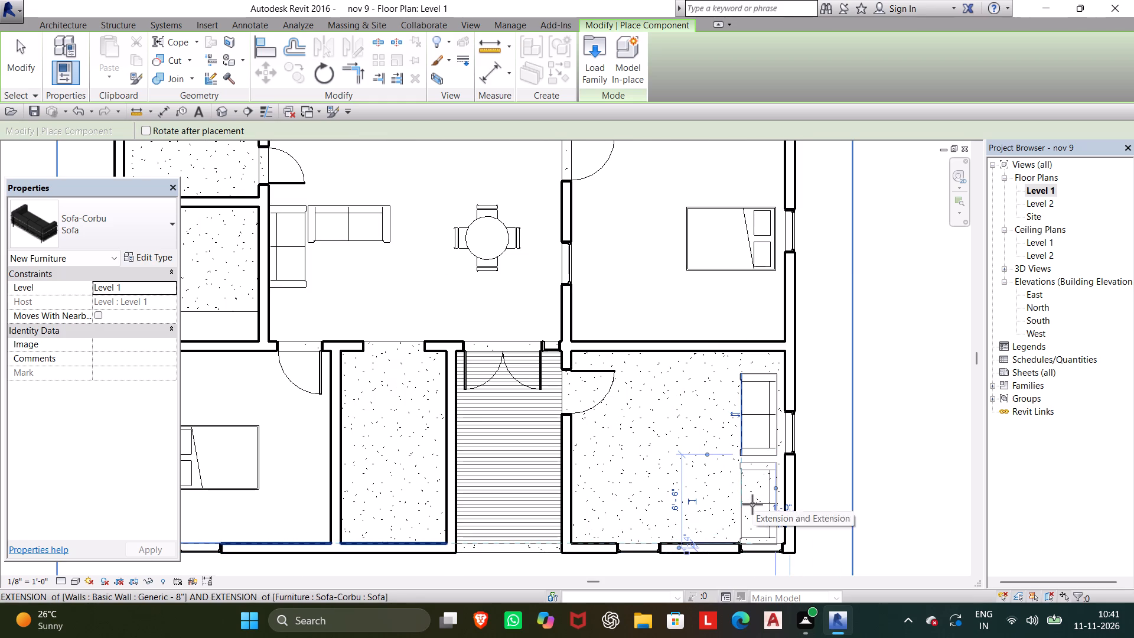
Place two more Sofa-Corbu sofas side by side along the front east room's south wall, backs to the wall, and finish placement.
key("space")
key("space")
key("space")
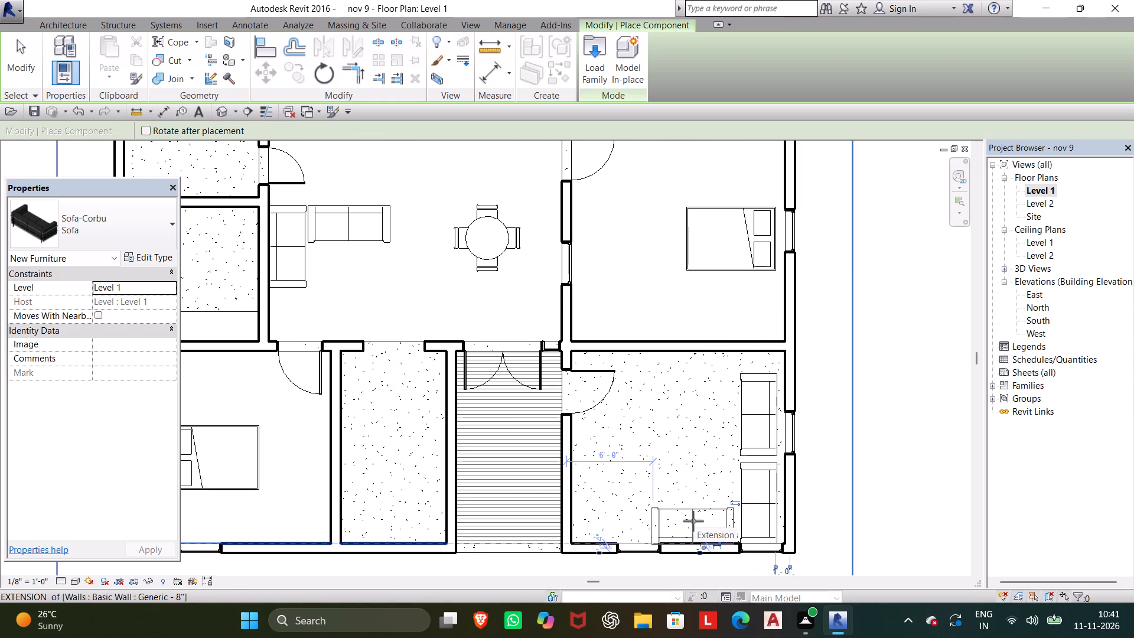
left_click(690, 522)
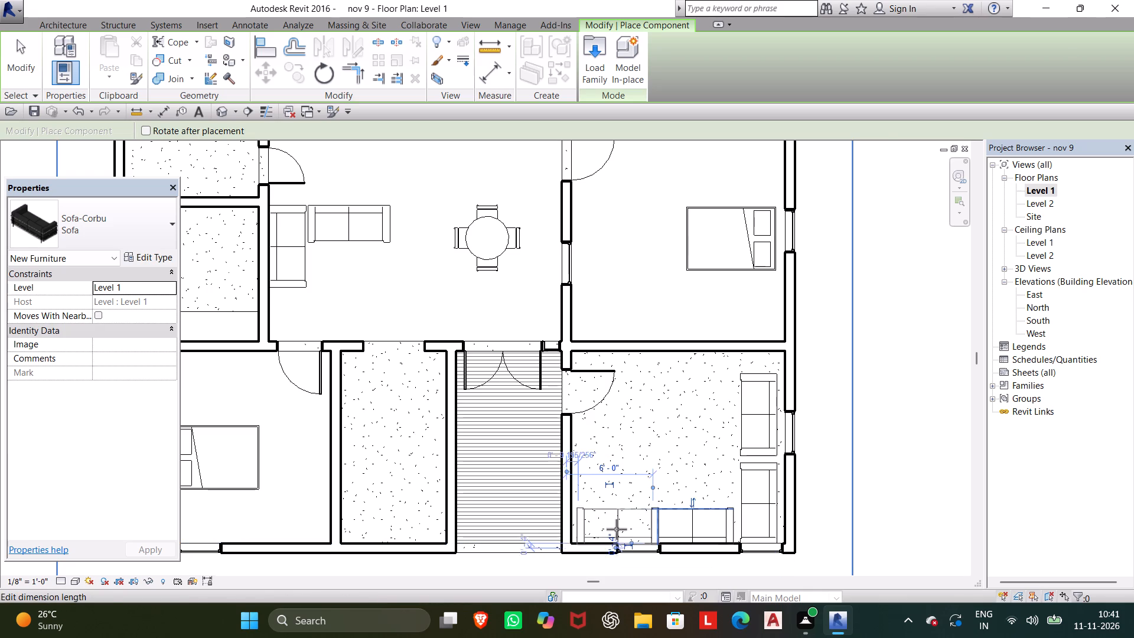
scroll(617, 529, "up", 6)
left_click(605, 519)
scroll(623, 473, "down", 4)
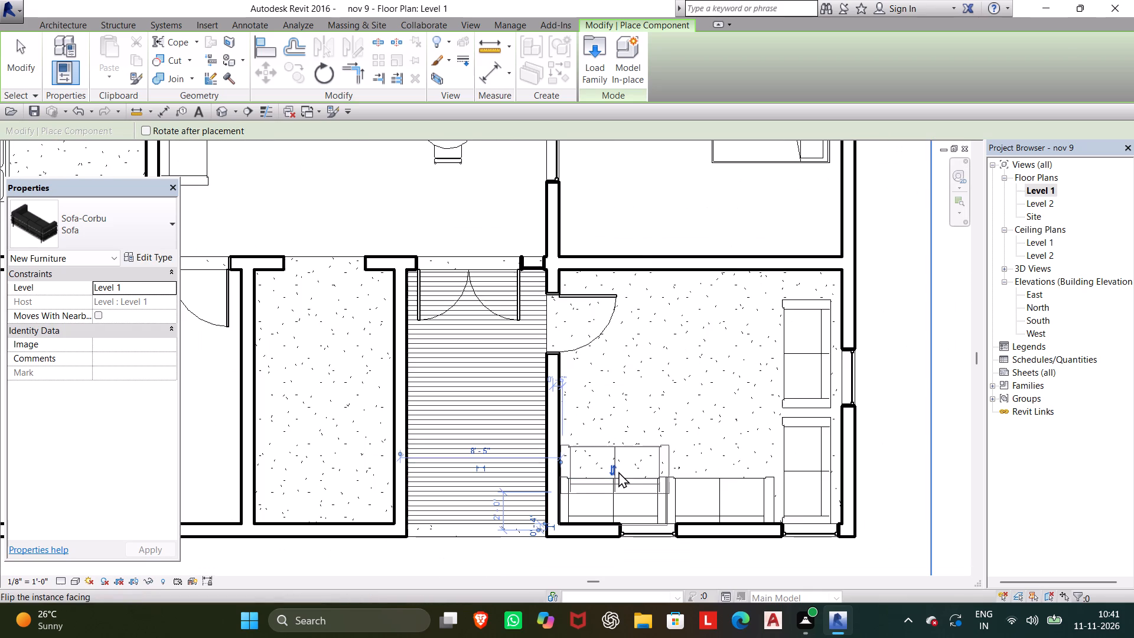
key("grave")
key("Escape")
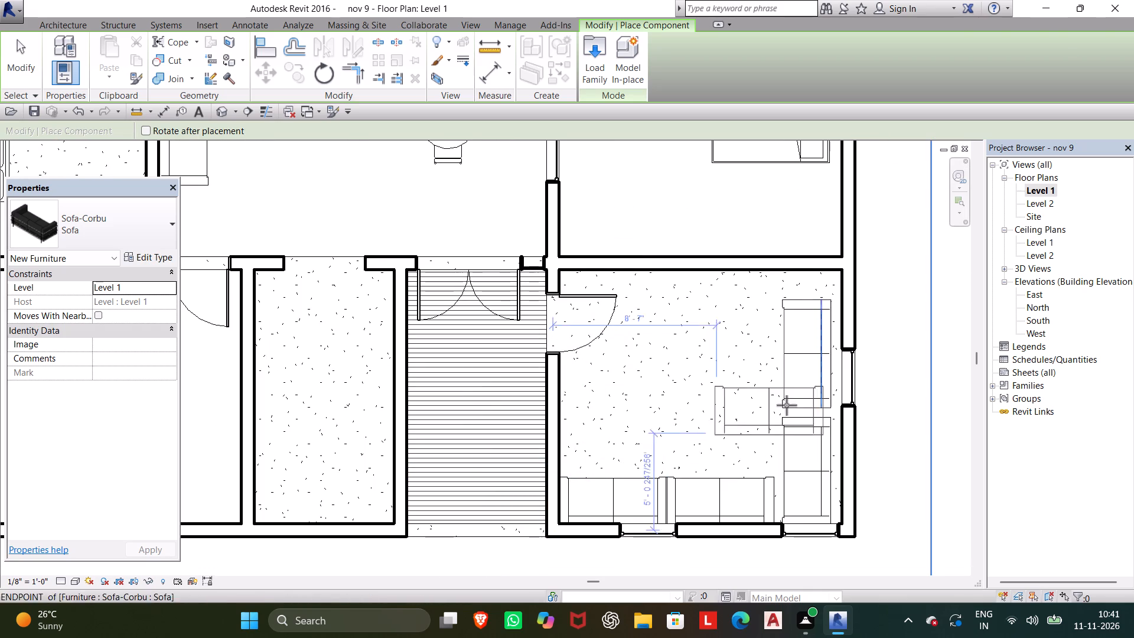
key("Escape")
Nudge the east wall's northern sofa one increment north, and its southern sofa two increments north and one east.
left_click(794, 395)
key("Up")
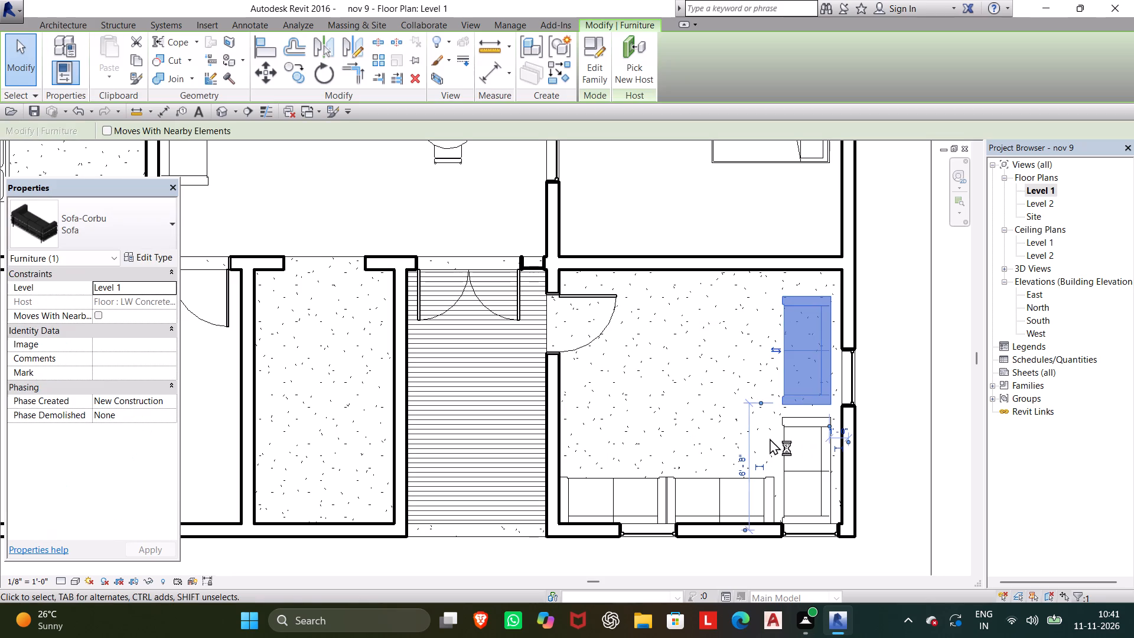
left_click(793, 450)
left_click(793, 448)
left_click(788, 424)
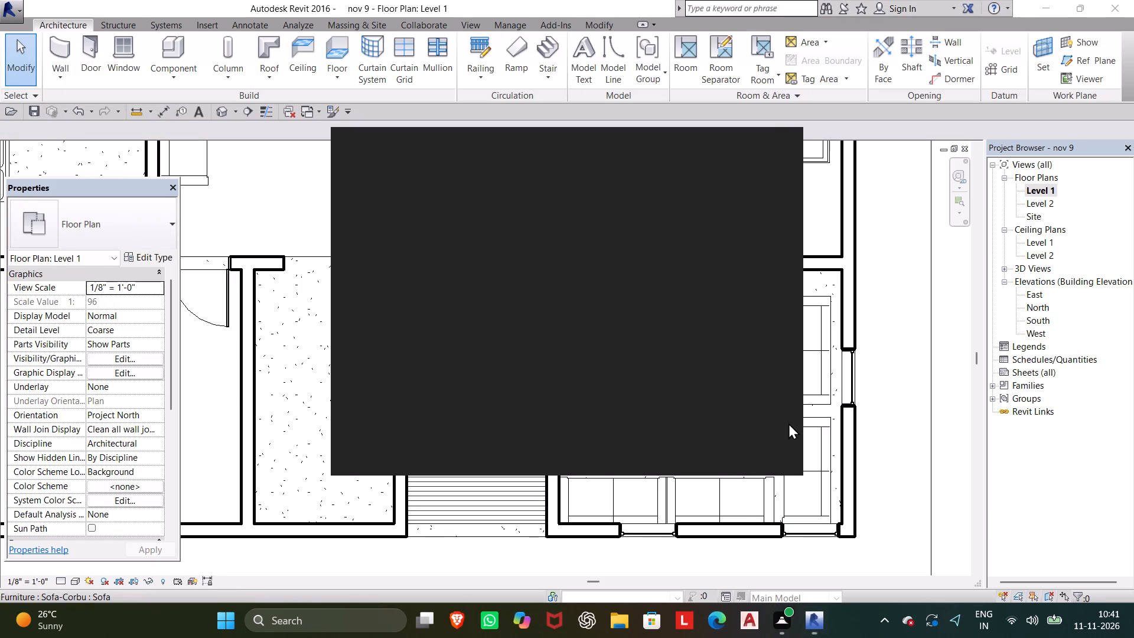
left_click(775, 147)
left_click(810, 431)
key("Up")
key("Up")
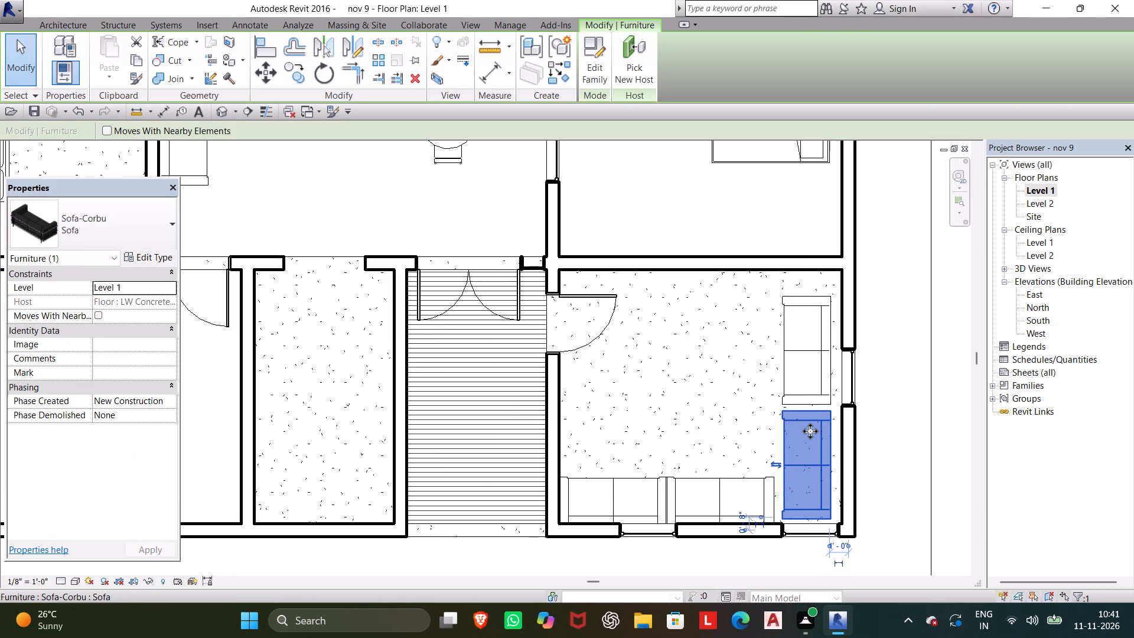
key("Right")
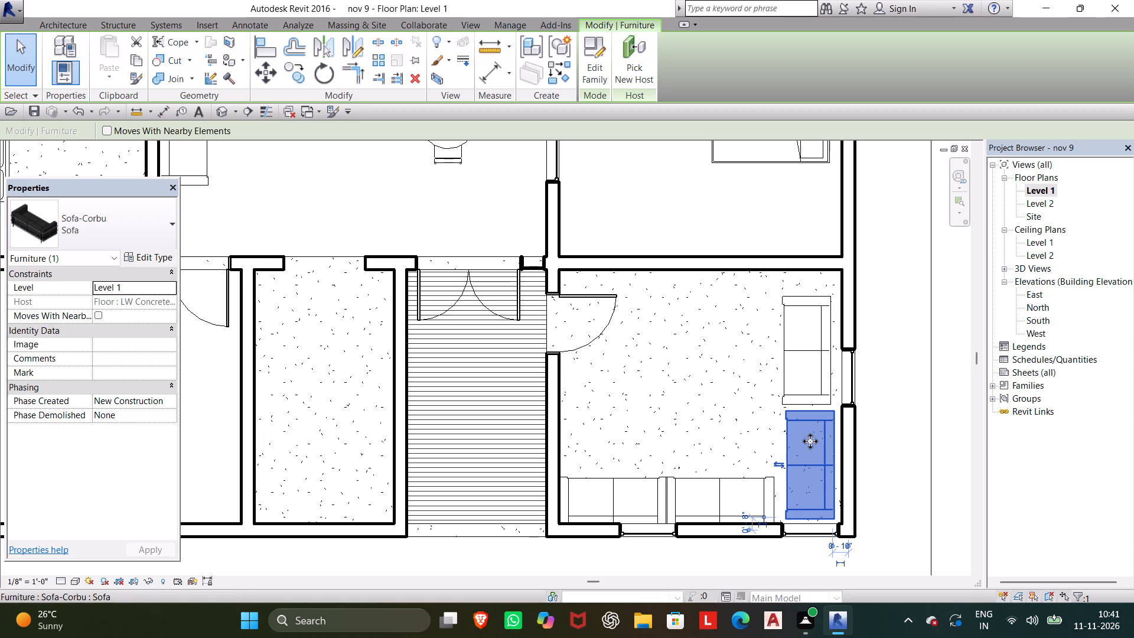
key("Escape")
Nudge the south wall's eastern sofa two increments east and its western sofa one increment north.
left_click(773, 503)
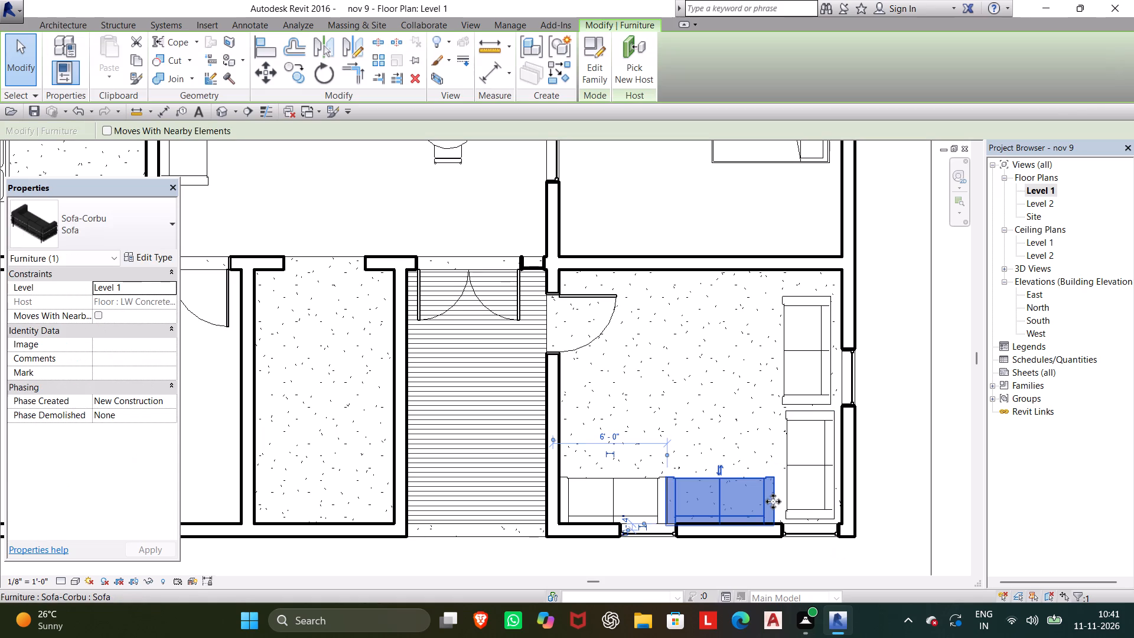
key("Right")
key("Right")
key("Escape")
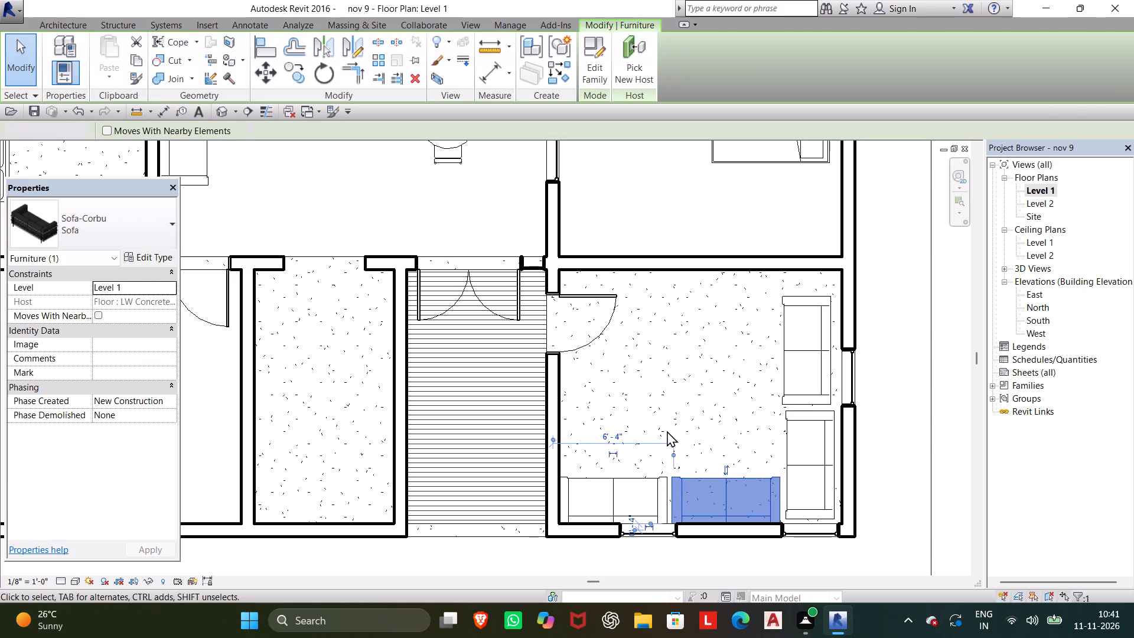
left_click(623, 476)
key("Up")
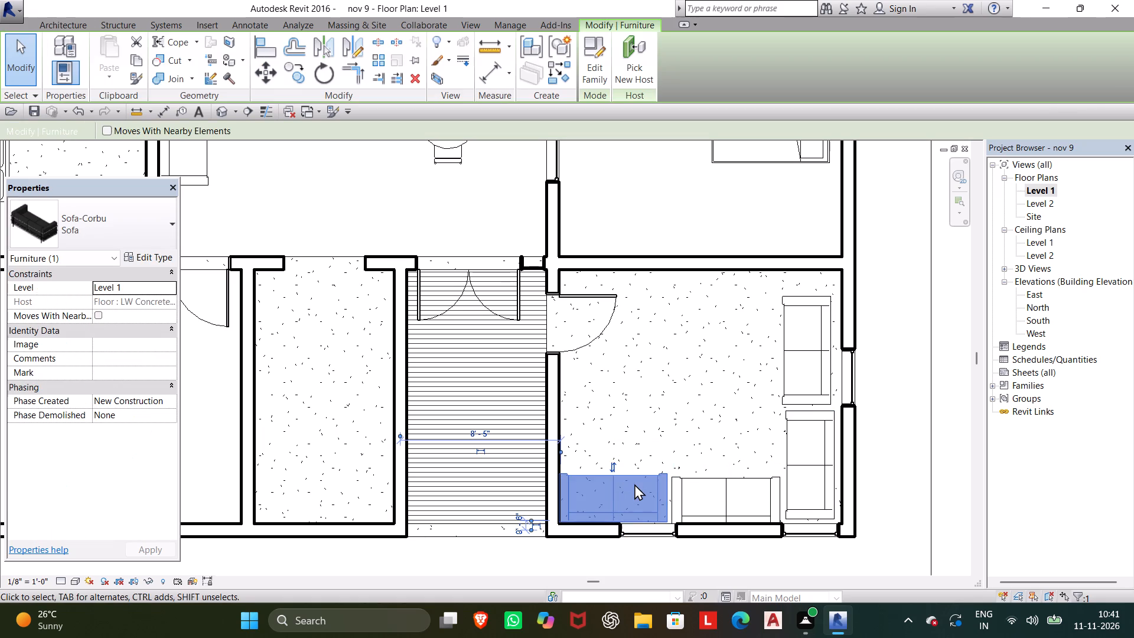
left_click(636, 435)
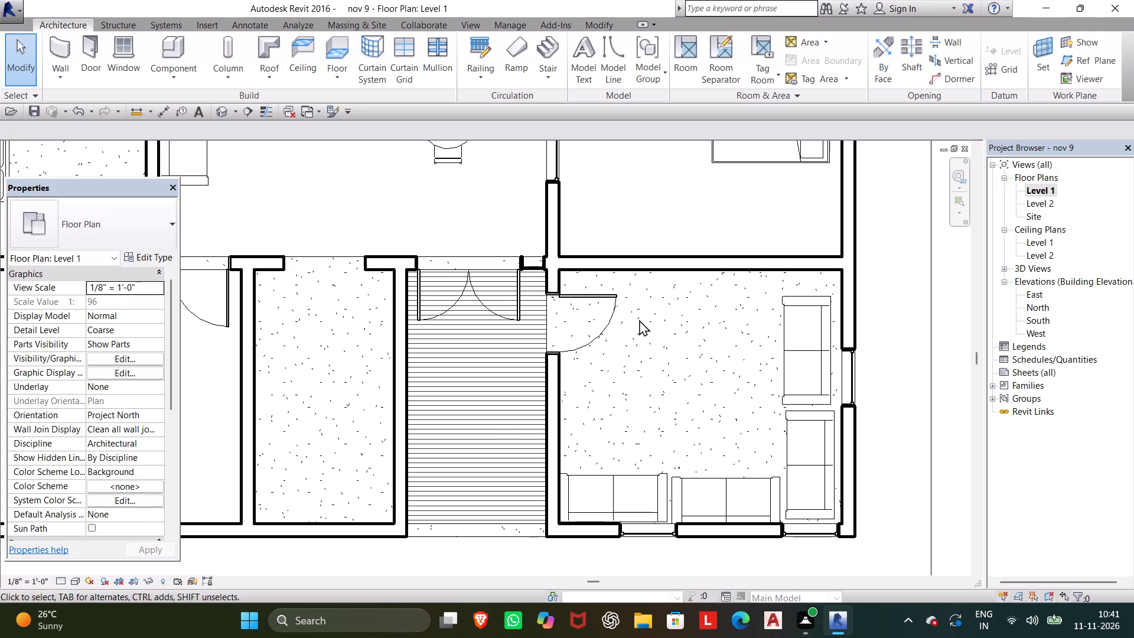
Load the Table-Coffee family from the Furniture library's Tables folder.
left_click(170, 60)
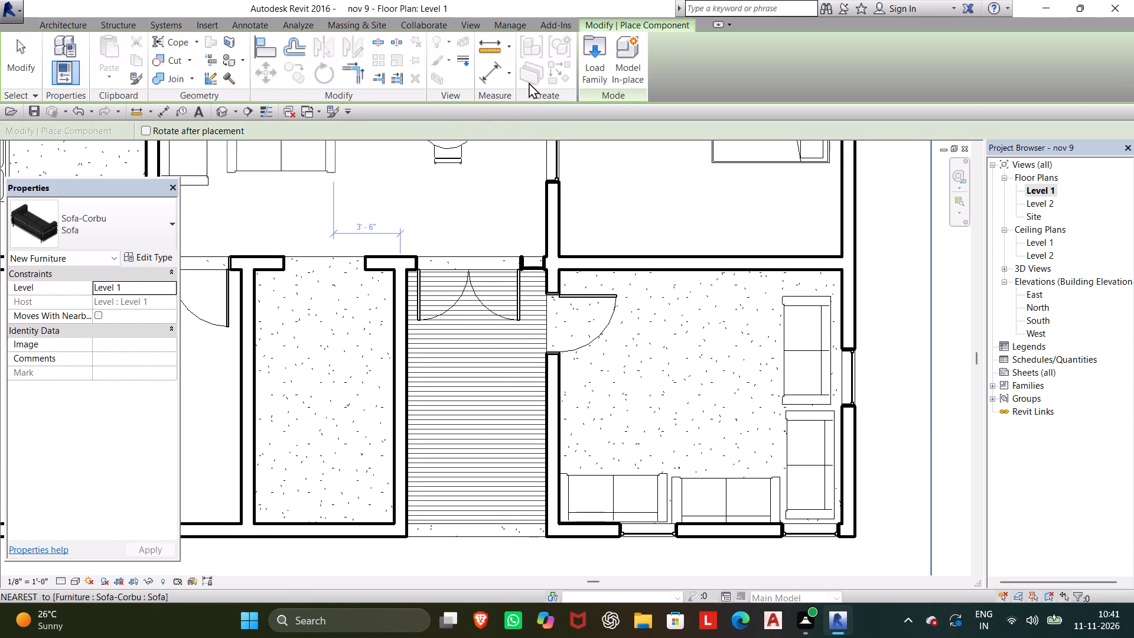
left_click(589, 53)
left_click(634, 379)
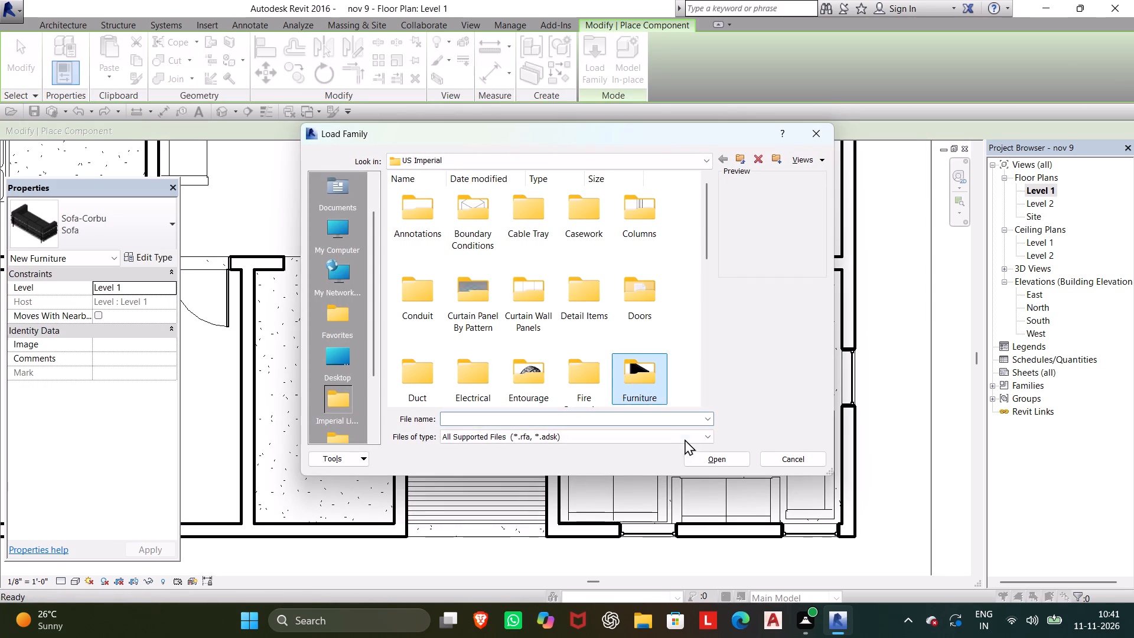
left_click(698, 460)
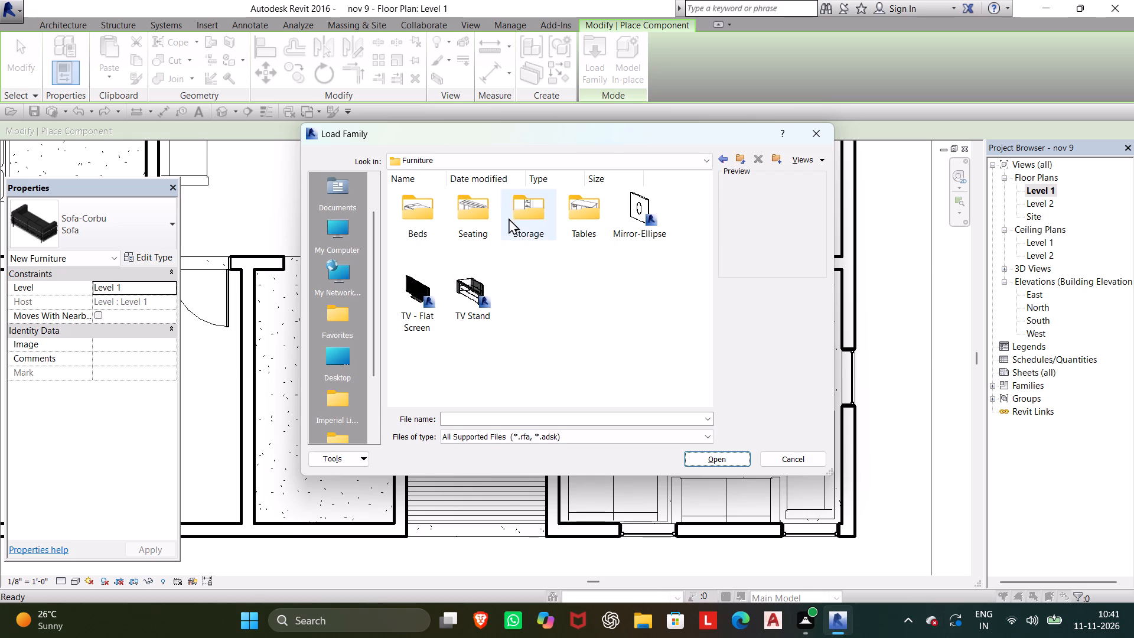
left_click(585, 216)
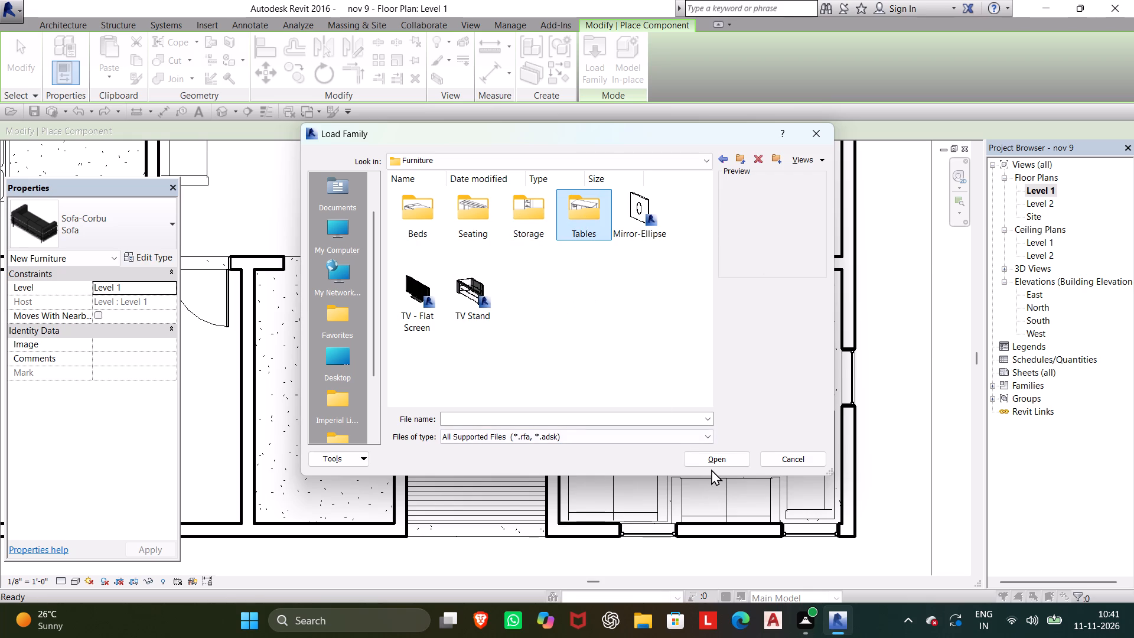
left_click(711, 469)
left_click(708, 464)
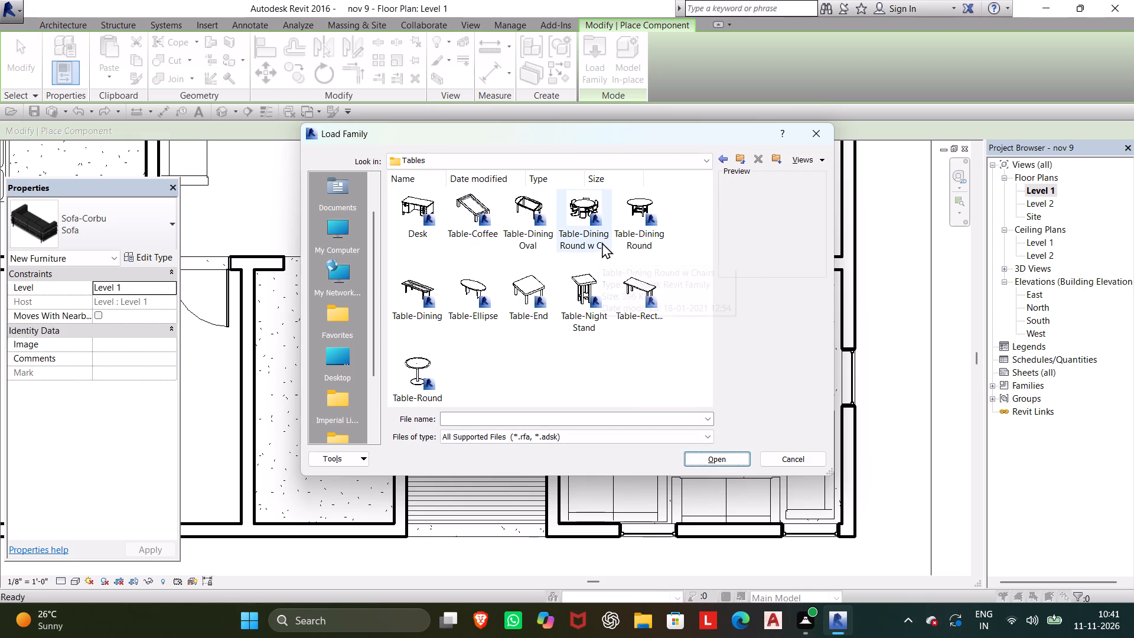
left_click(471, 227)
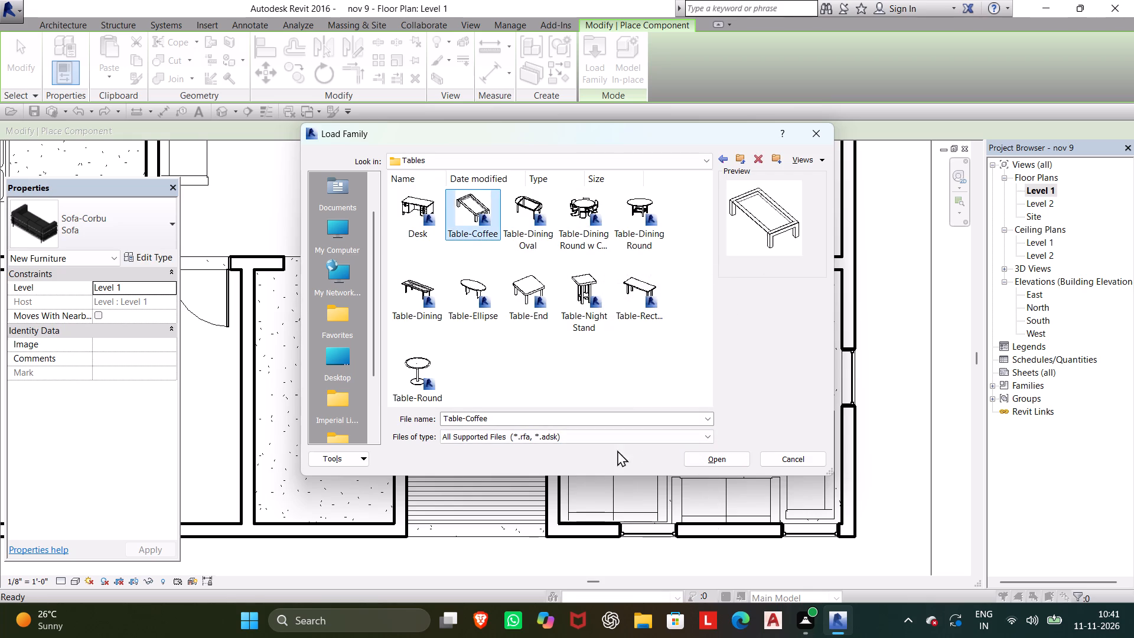
left_click(711, 459)
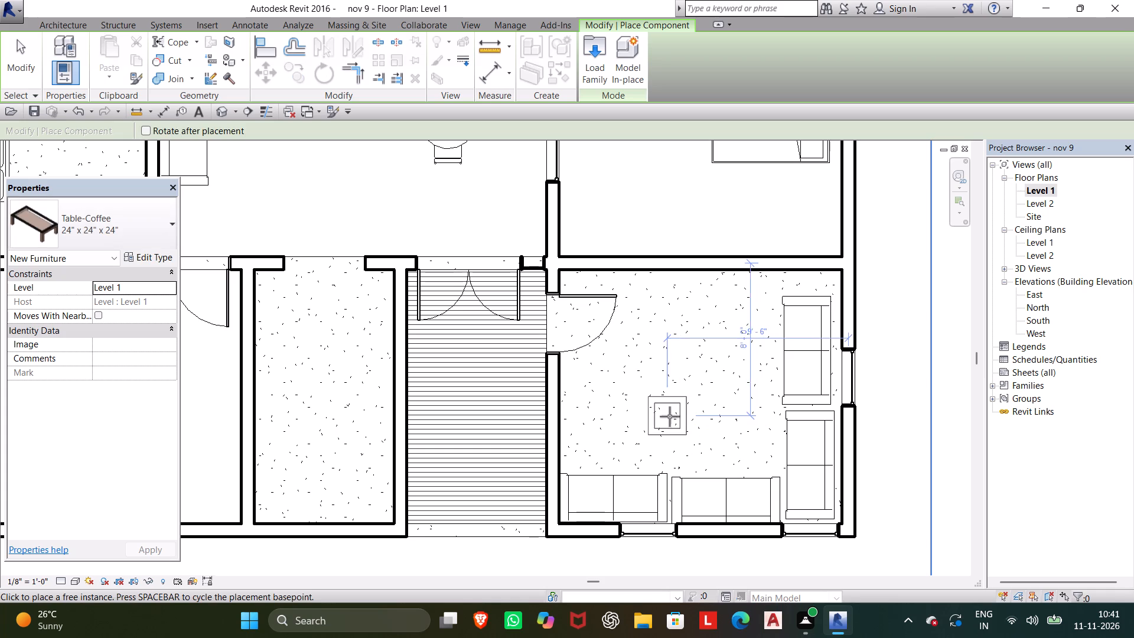
Place three 24" x 24" x 24" coffee tables in an east-west row amid the front east room's sofas, about 8' from the north wall.
left_click(705, 416)
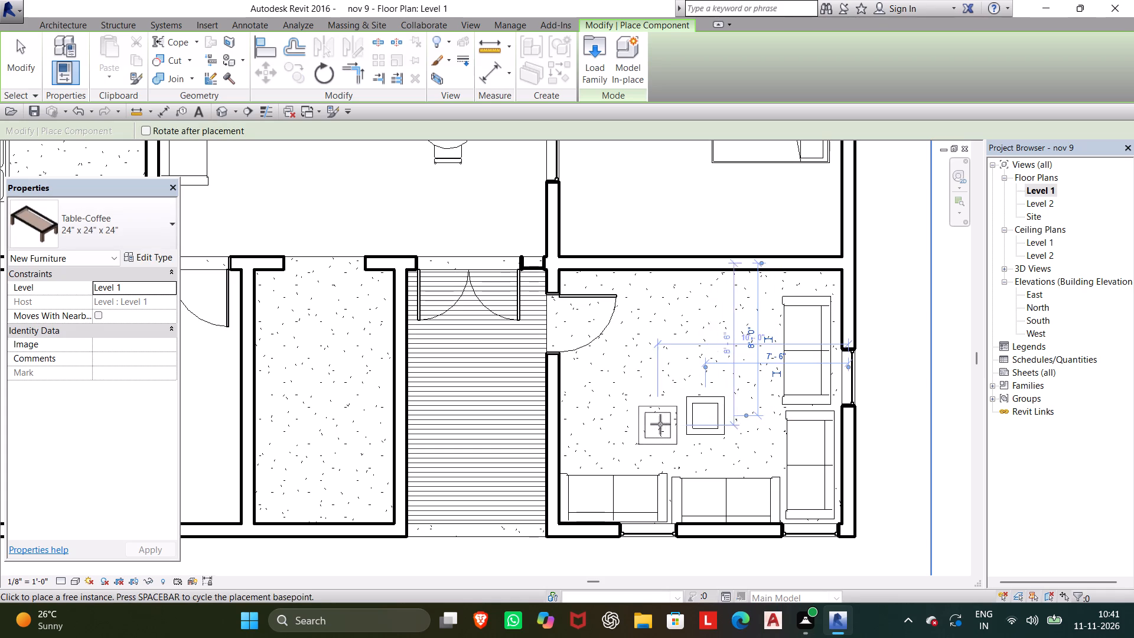
left_click(670, 419)
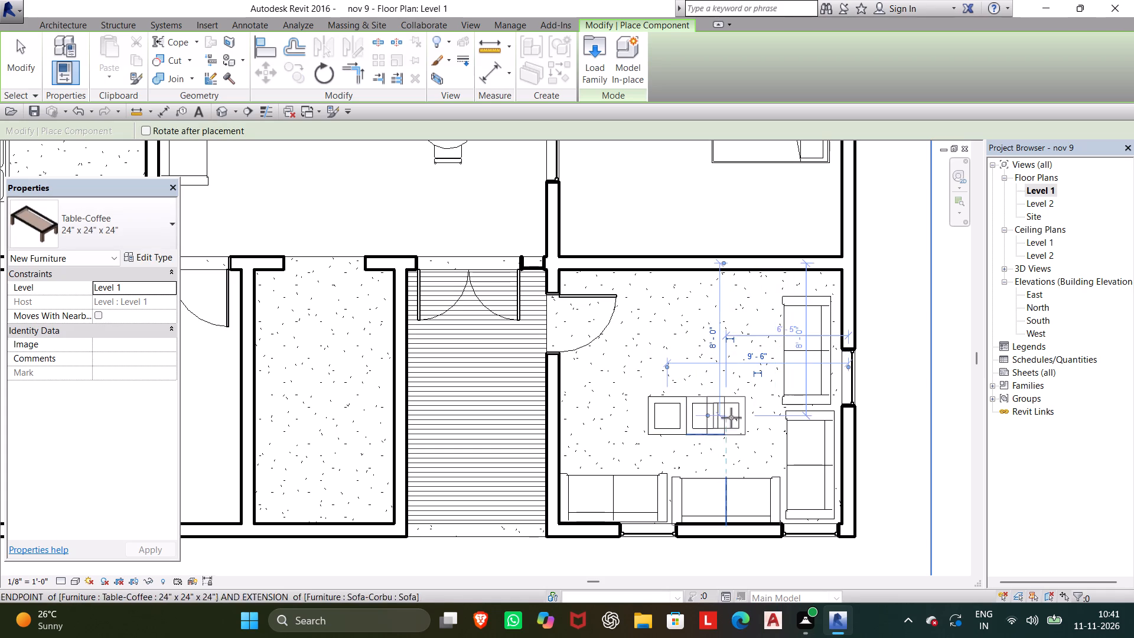
scroll(739, 425, "up", 5)
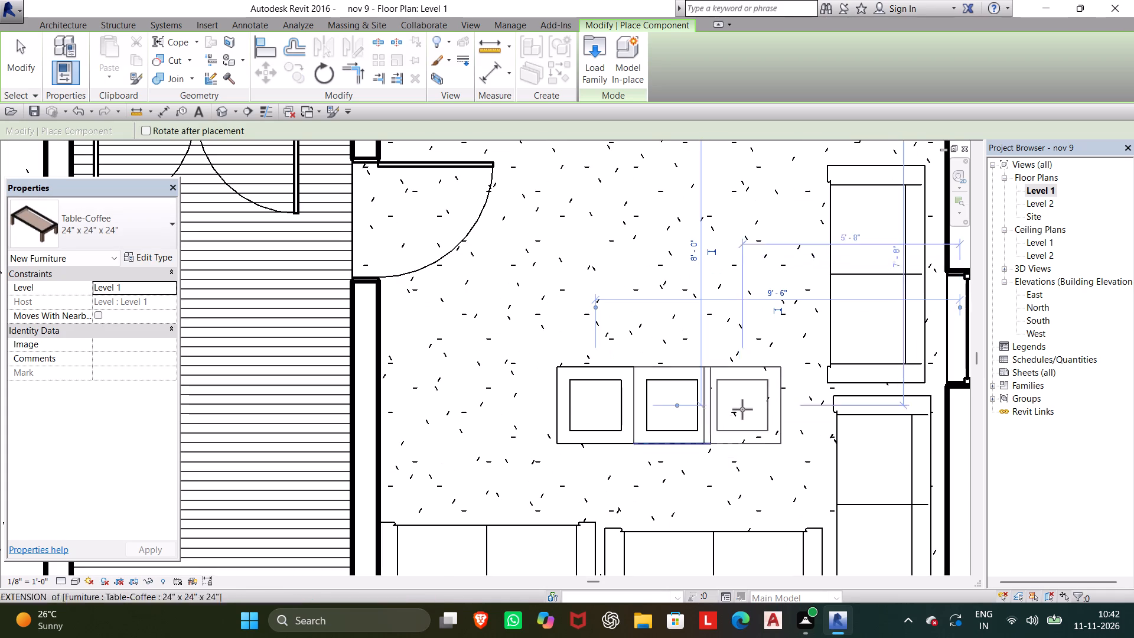
left_click(742, 409)
key("Escape")
key("Escape")
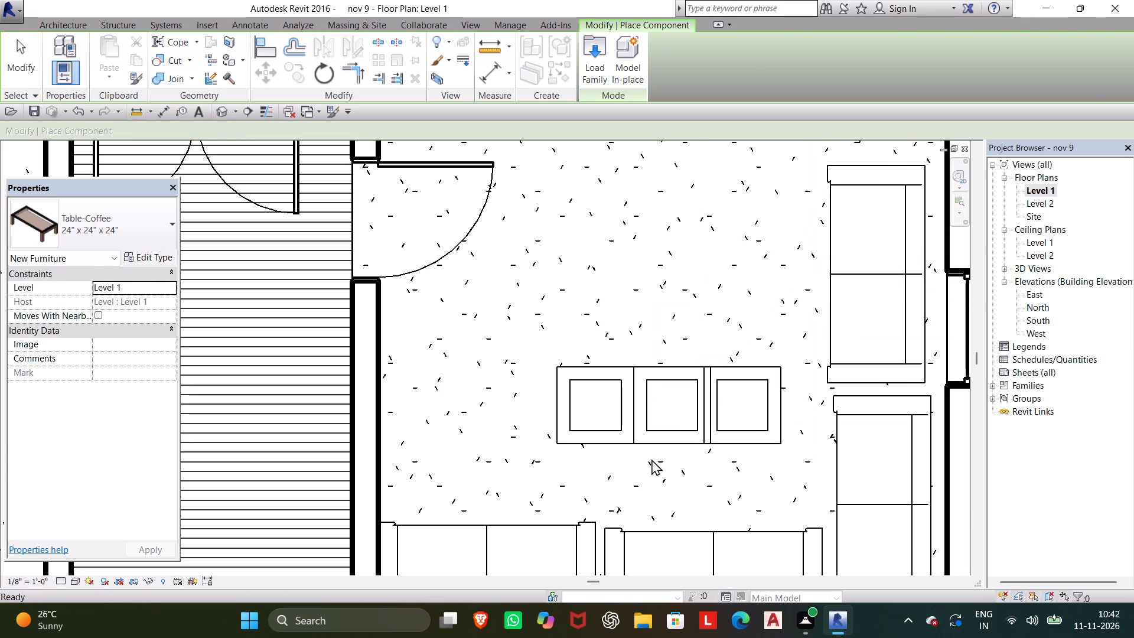
scroll(586, 461, "down", 8)
scroll(527, 441, "down", 1)
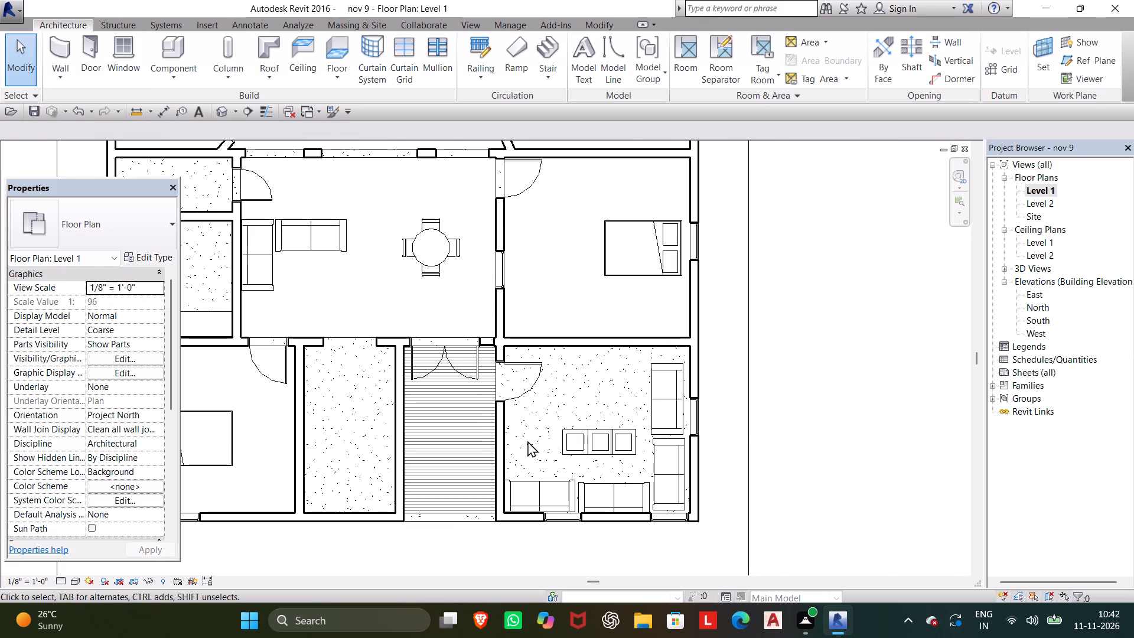
scroll(527, 441, "down", 1)
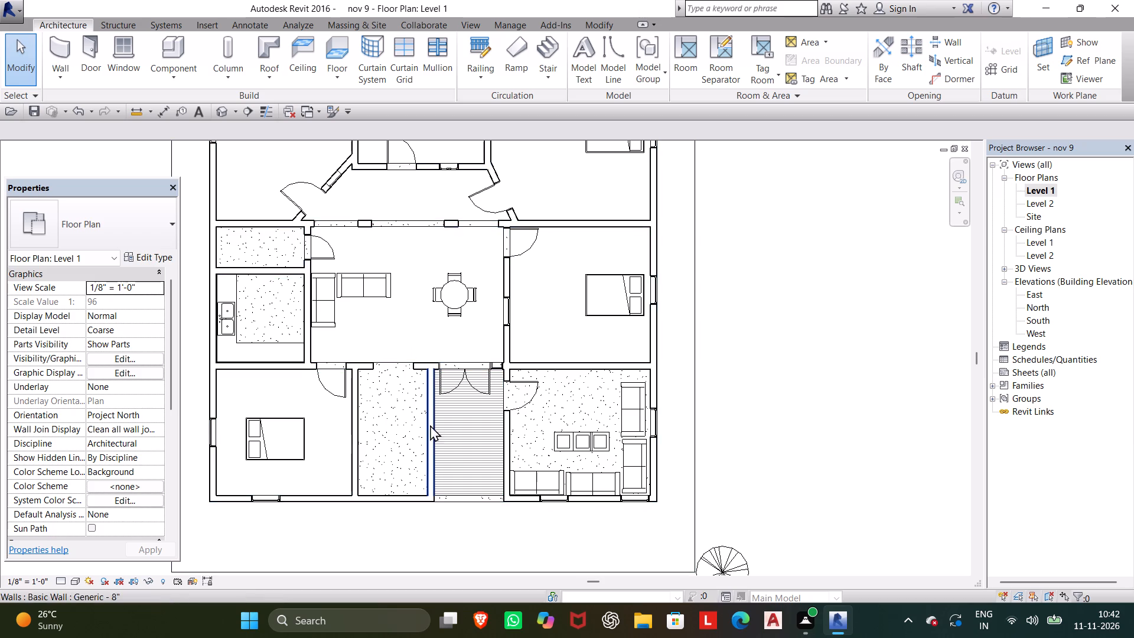
Save the project with the furnished Level 1 plan.
scroll(447, 404, "down", 3)
middle_click(444, 405)
scroll(439, 398, "up", 4)
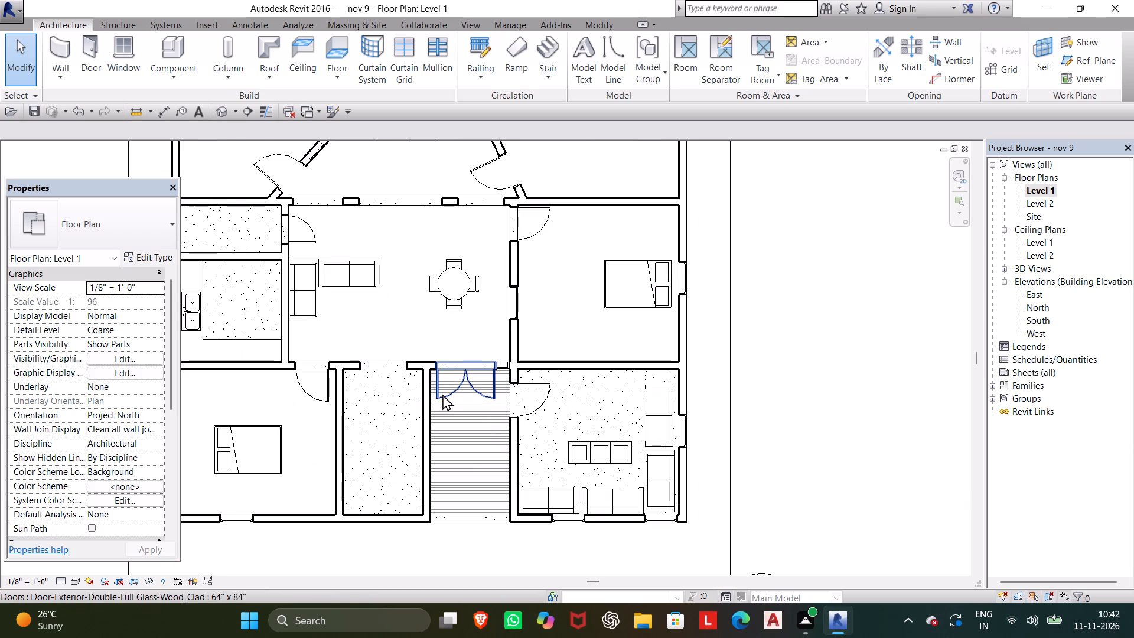
scroll(595, 353, "down", 3)
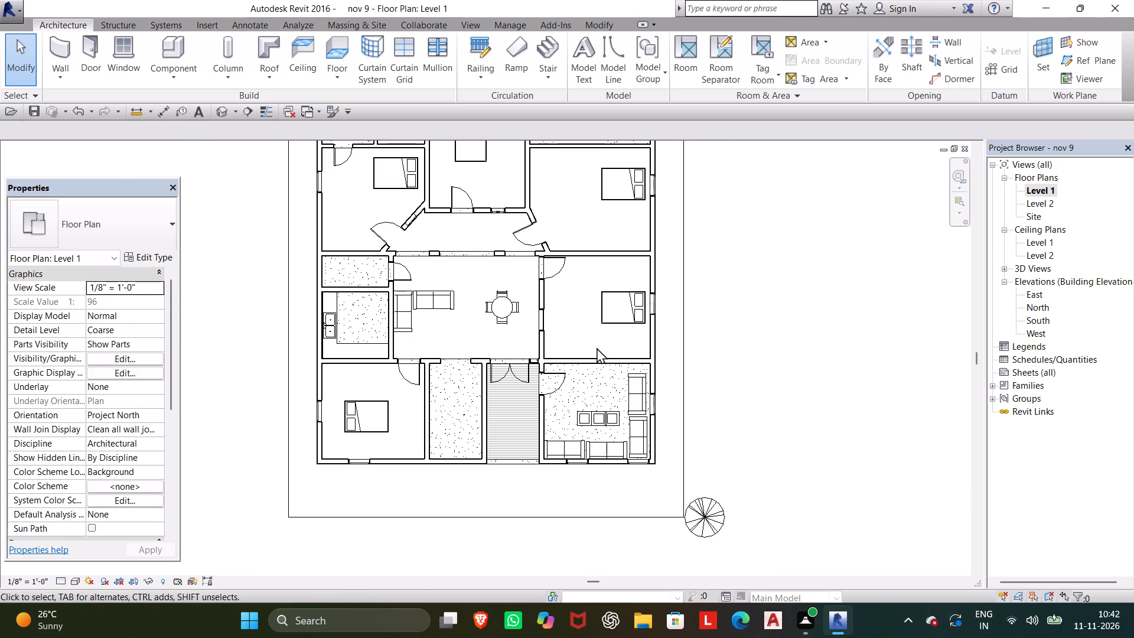
key("ctrl+shift+s")
key("ctrl+s")
Nudge the front west bedroom's double bed three increments west and save the project.
scroll(493, 304, "down", 1)
middle_click_drag(493, 307, 497, 351)
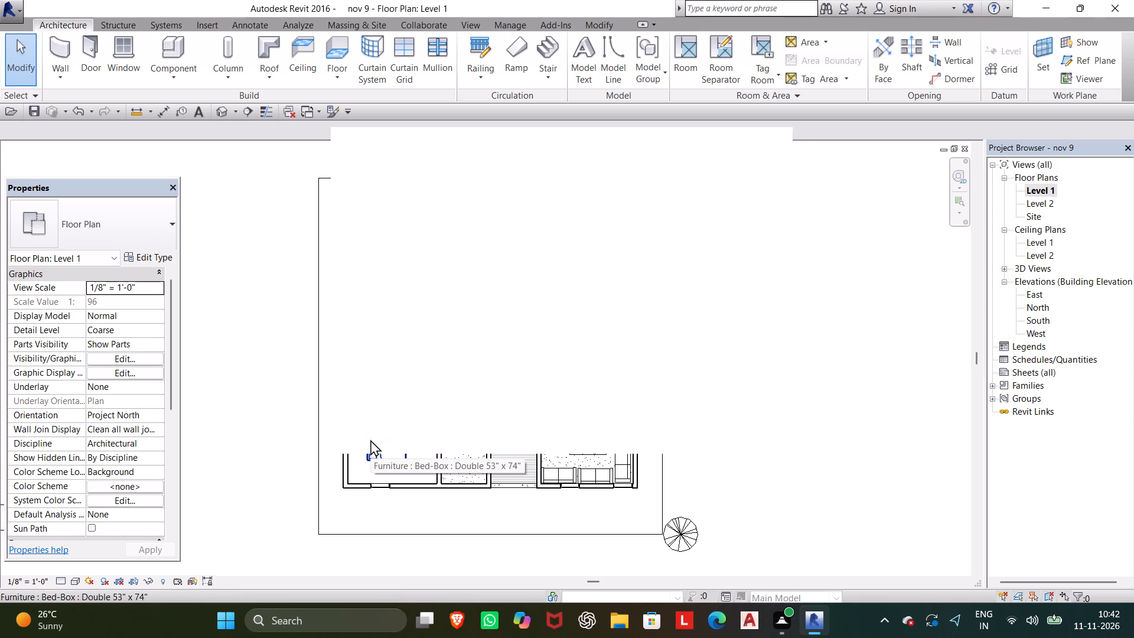
scroll(370, 440, "up", 3)
left_click(771, 151)
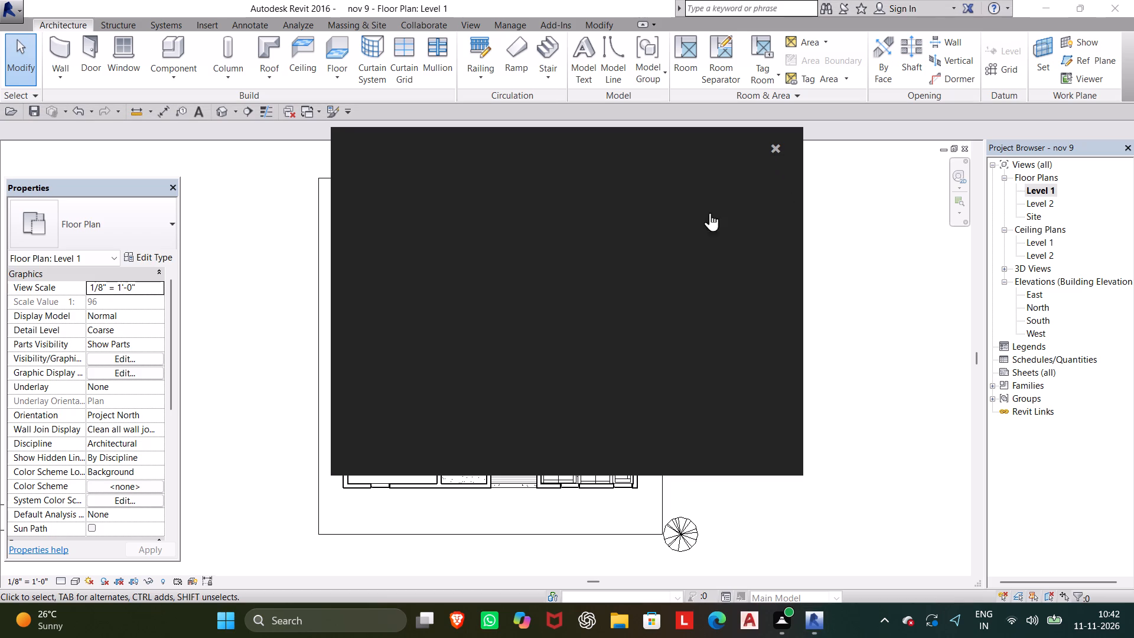
left_click(384, 452)
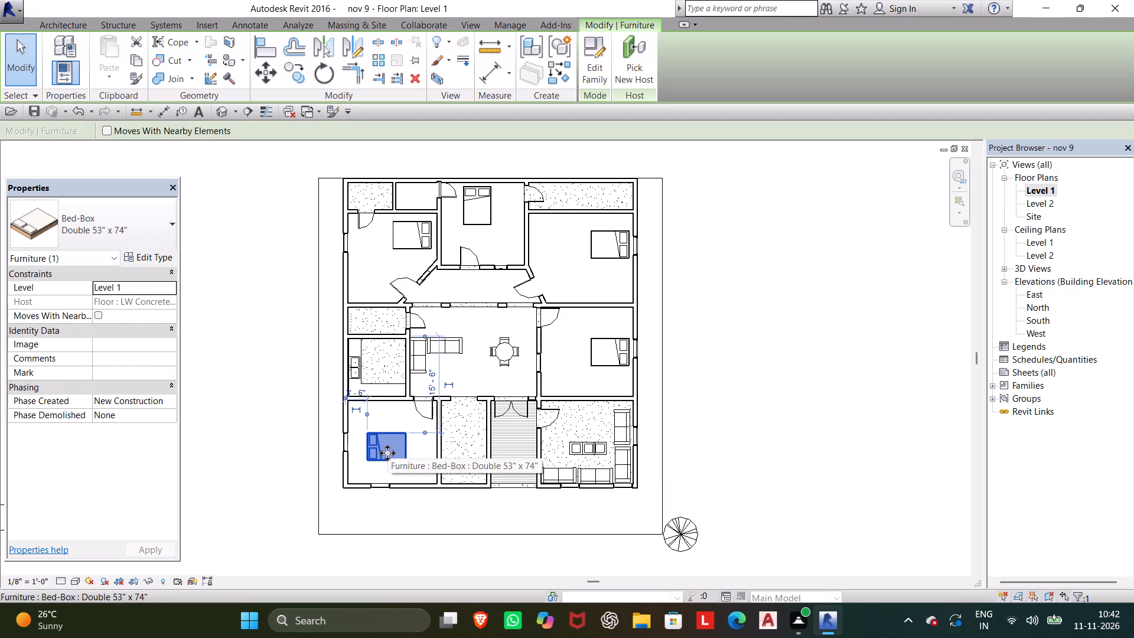
key("Left")
key("Left")
key("Left")
left_click(421, 481)
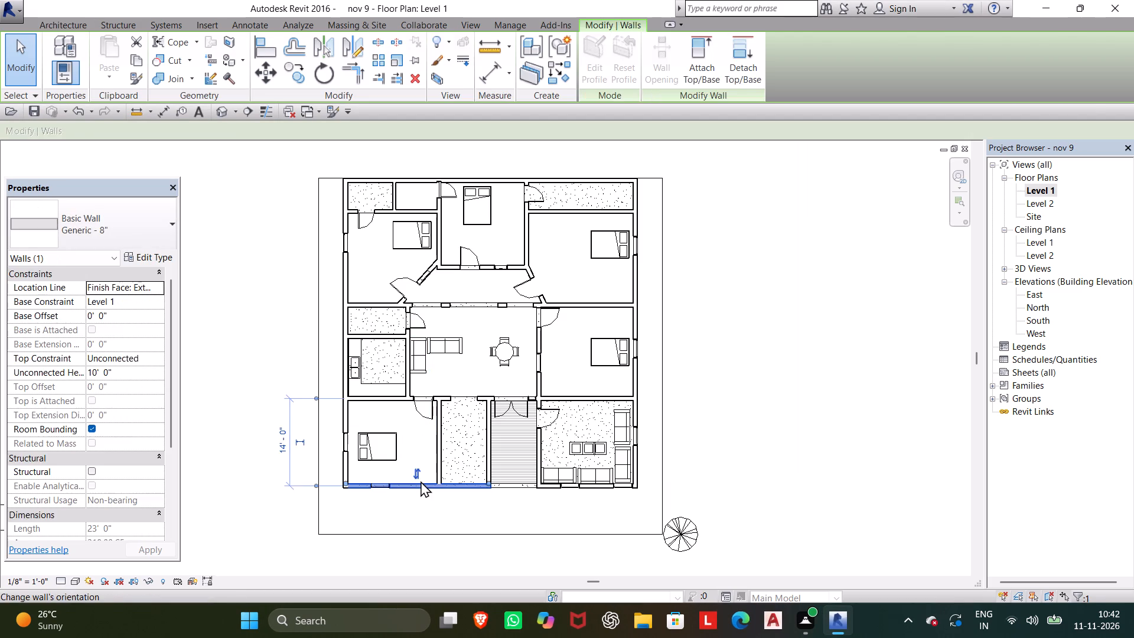
key("Escape")
key("grave")
key("Escape")
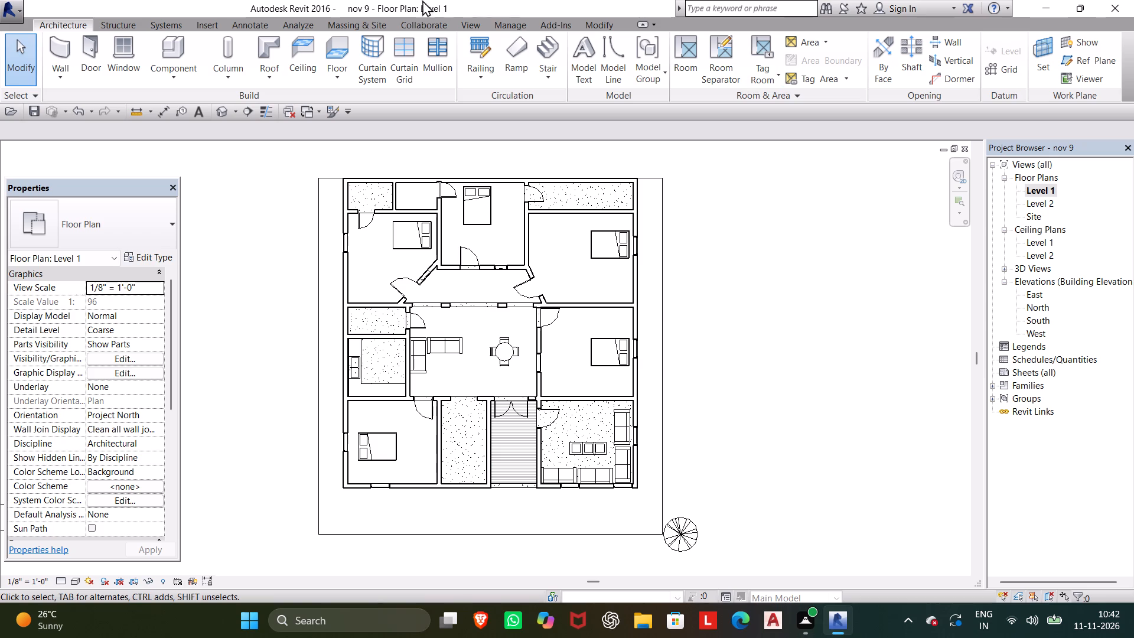
key("ctrl+s")
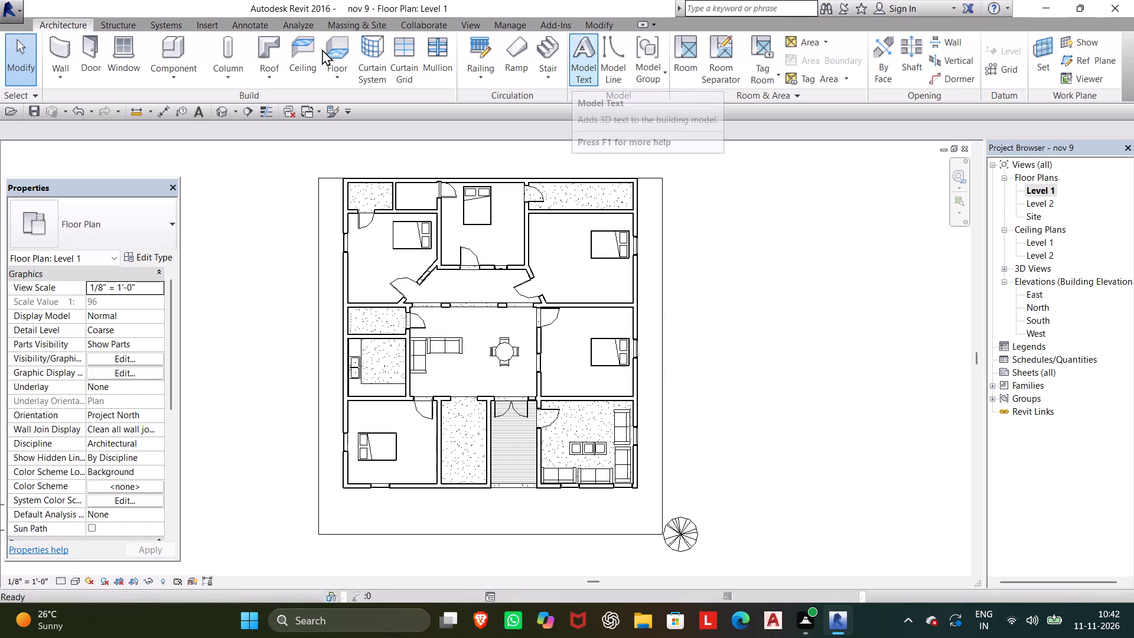
Sketch a footprint roof on Level 2 without defined slopes, as a rectangle between the house's opposite outer wall corners.
left_click(275, 41)
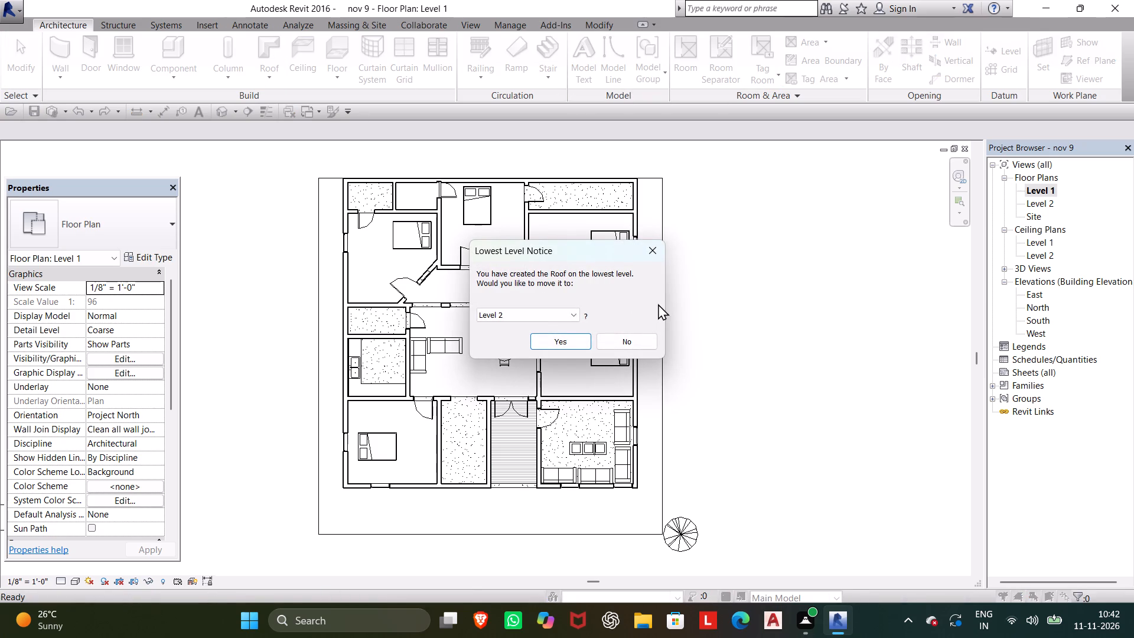
left_click(569, 330)
left_click(566, 338)
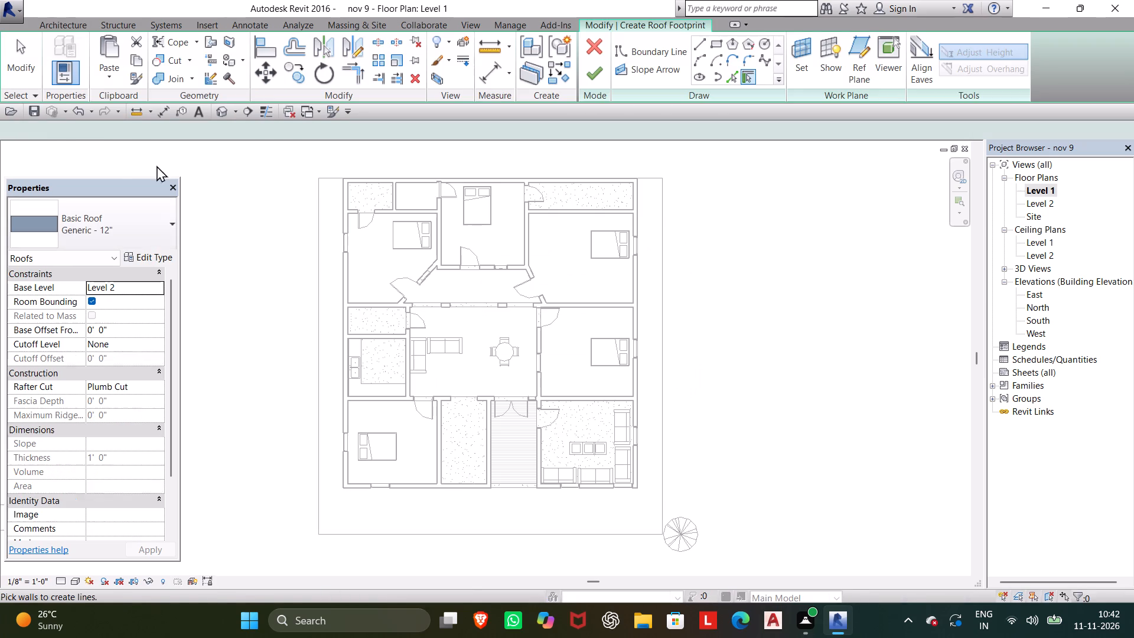
left_click(44, 128)
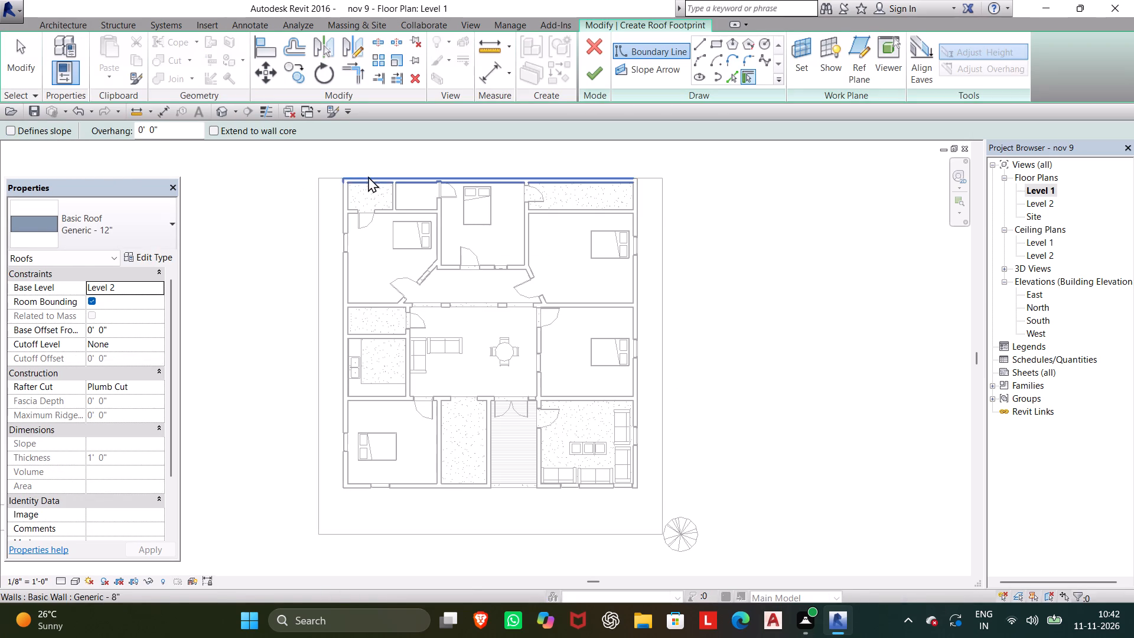
left_click(709, 44)
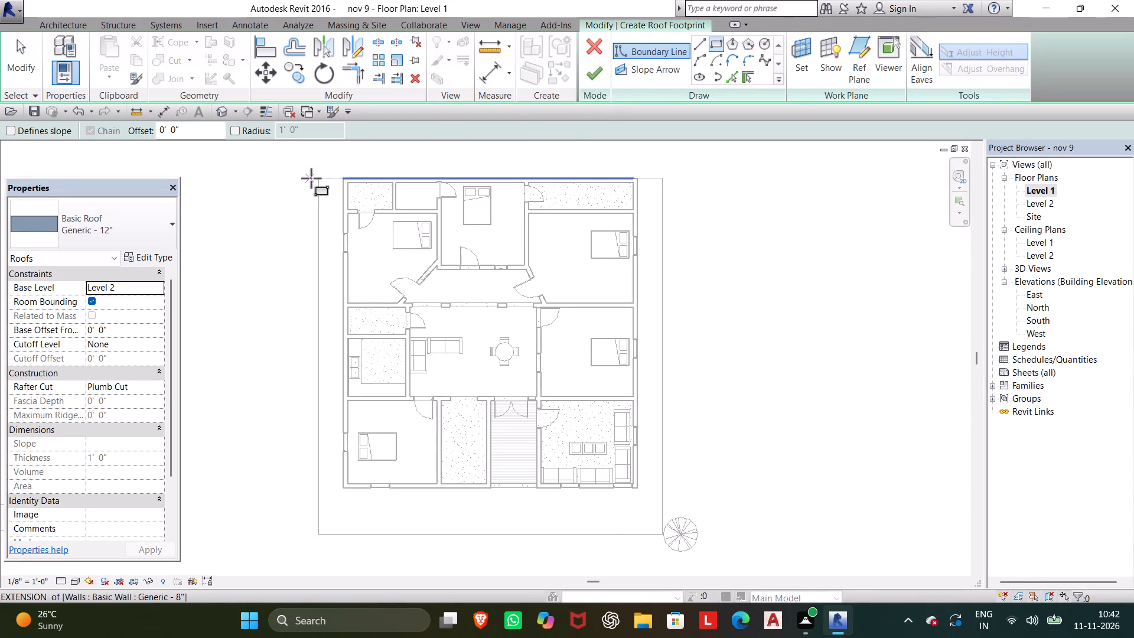
scroll(350, 178, "up", 5)
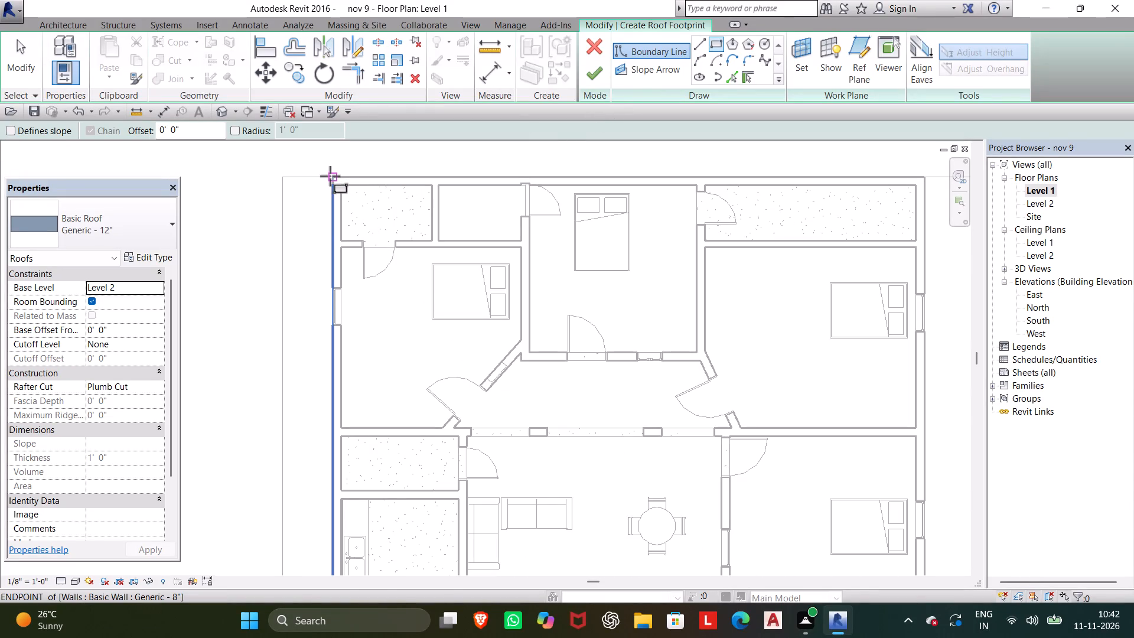
left_click(333, 180)
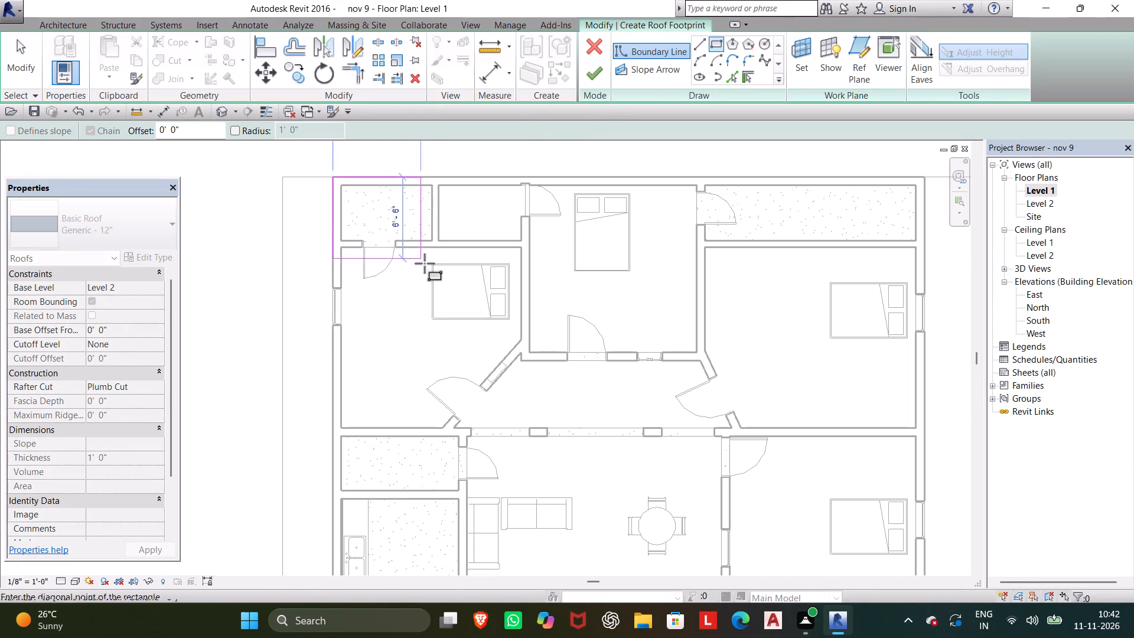
scroll(425, 263, "down", 2)
middle_click_drag(425, 263, 393, 236)
scroll(535, 377, "down", 2)
middle_click_drag(530, 370, 412, 0)
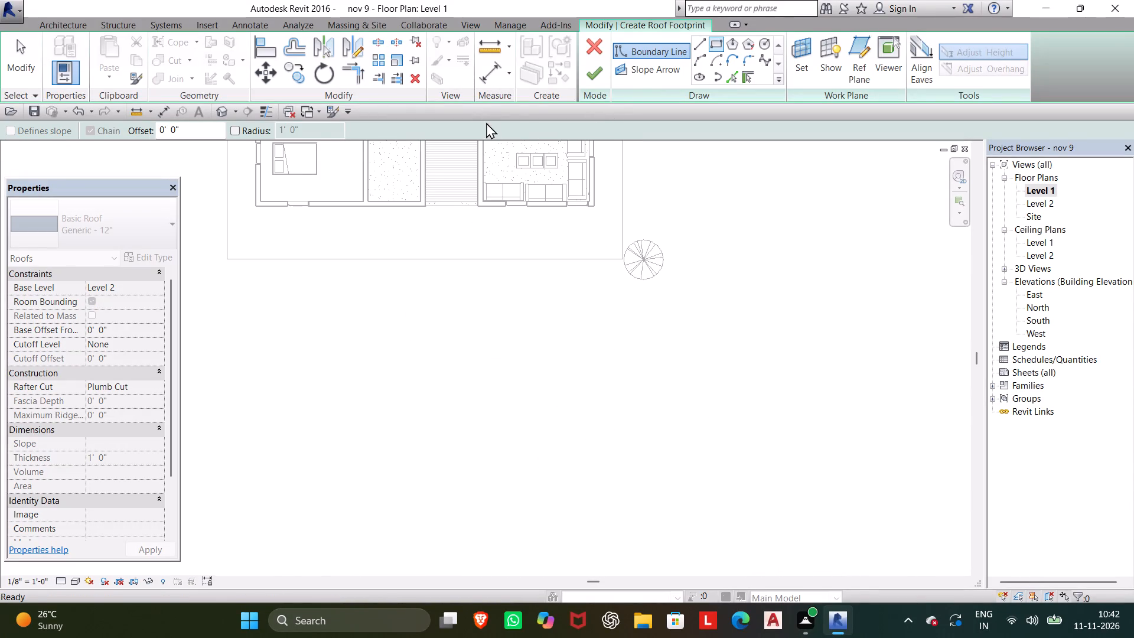
scroll(578, 210, "up", 9)
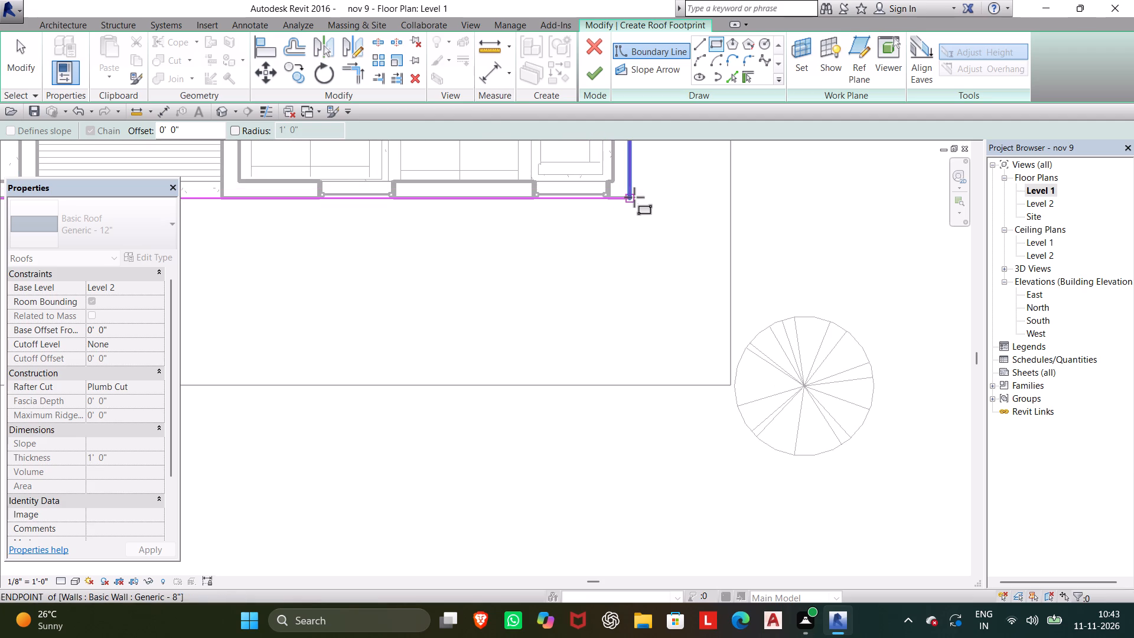
left_click(627, 198)
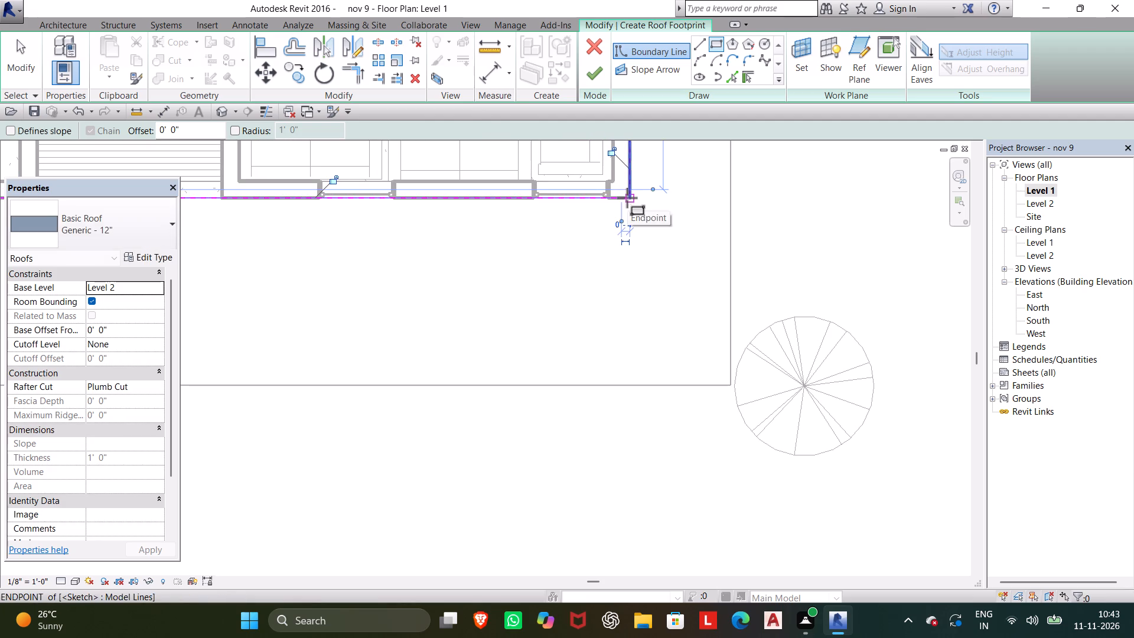
Set the structure layer thickness of the Generic - 12" roof type to 0.8'.
left_click(159, 259)
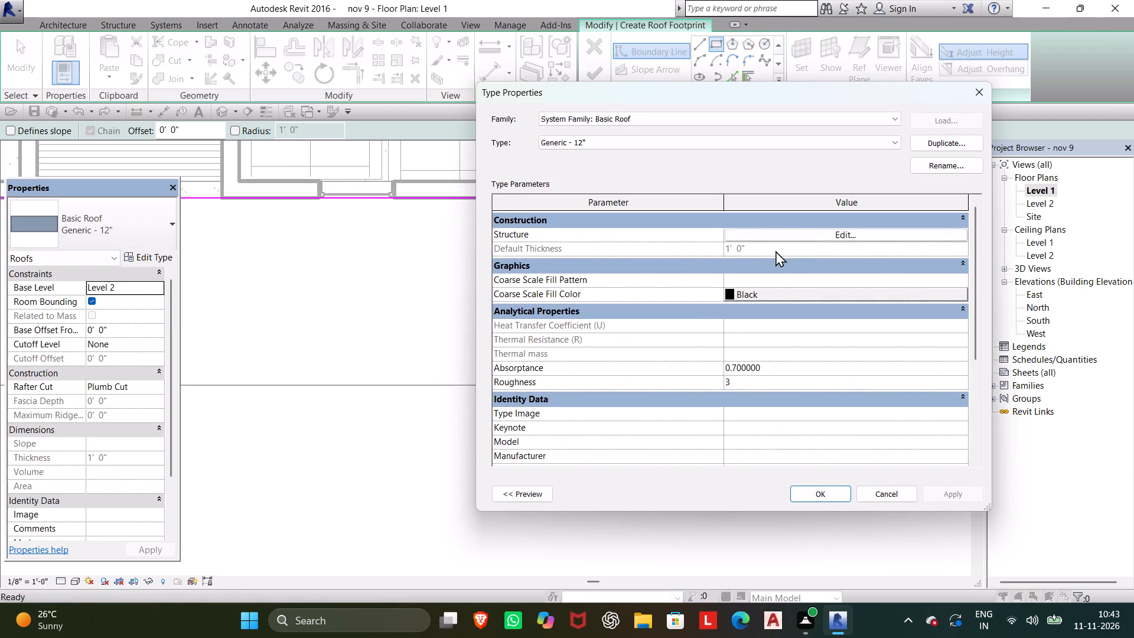
left_click(848, 234)
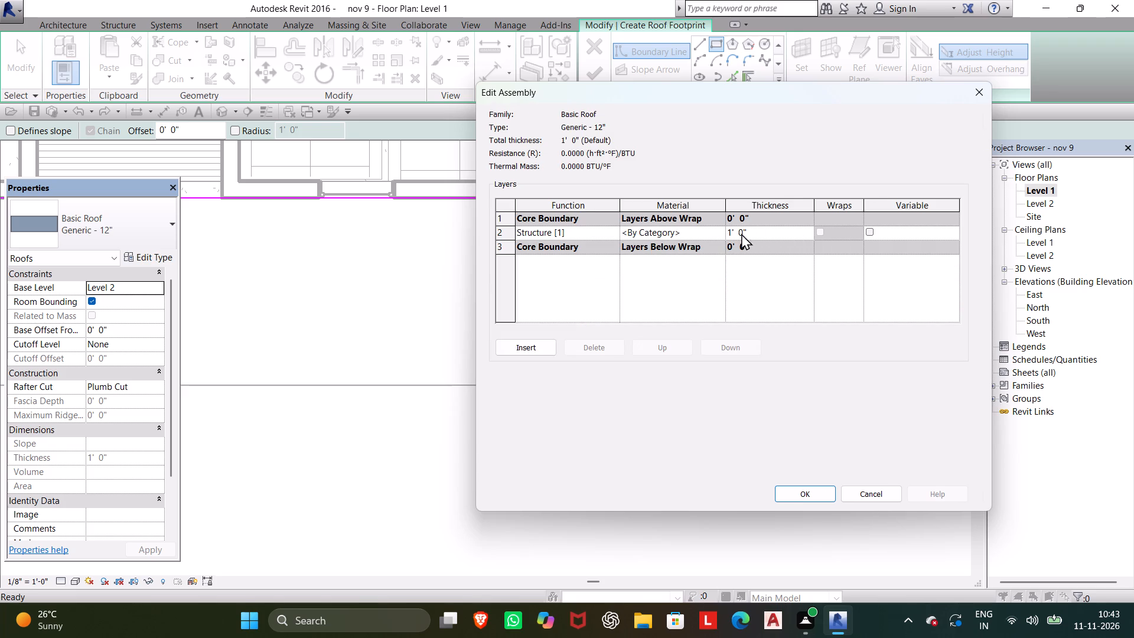
left_click(759, 232)
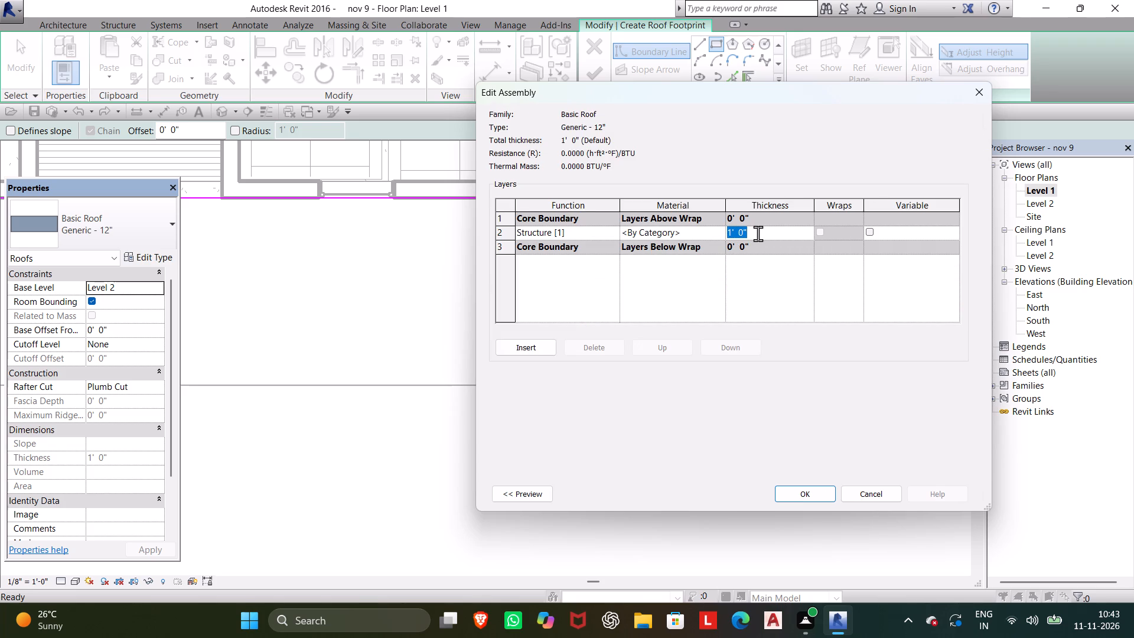
type("0.8'")
key("Return")
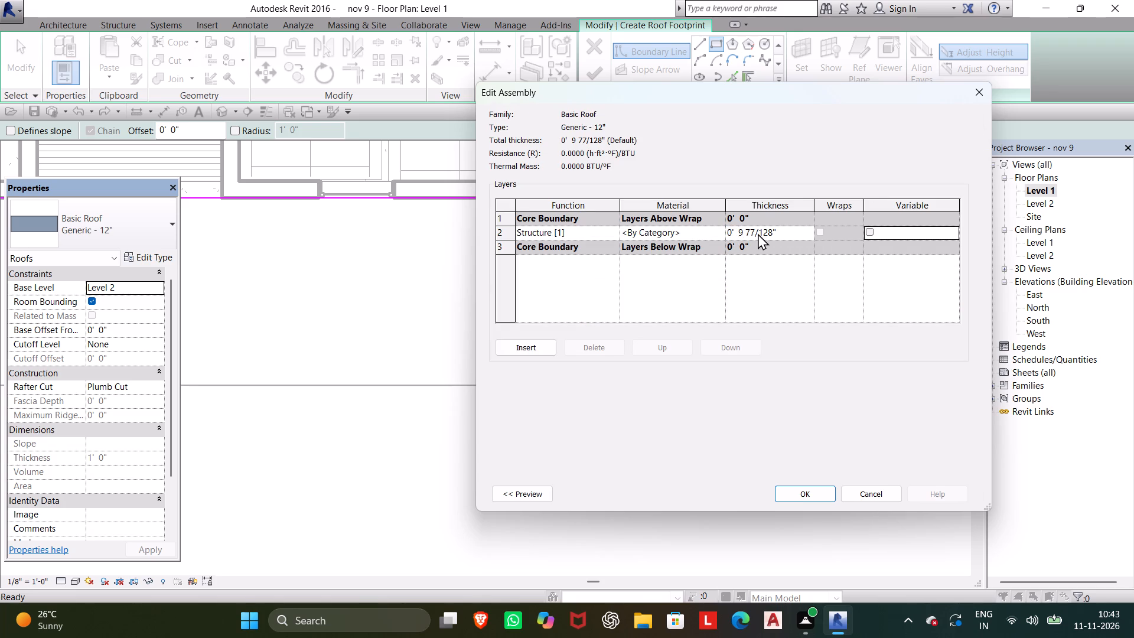
left_click(824, 496)
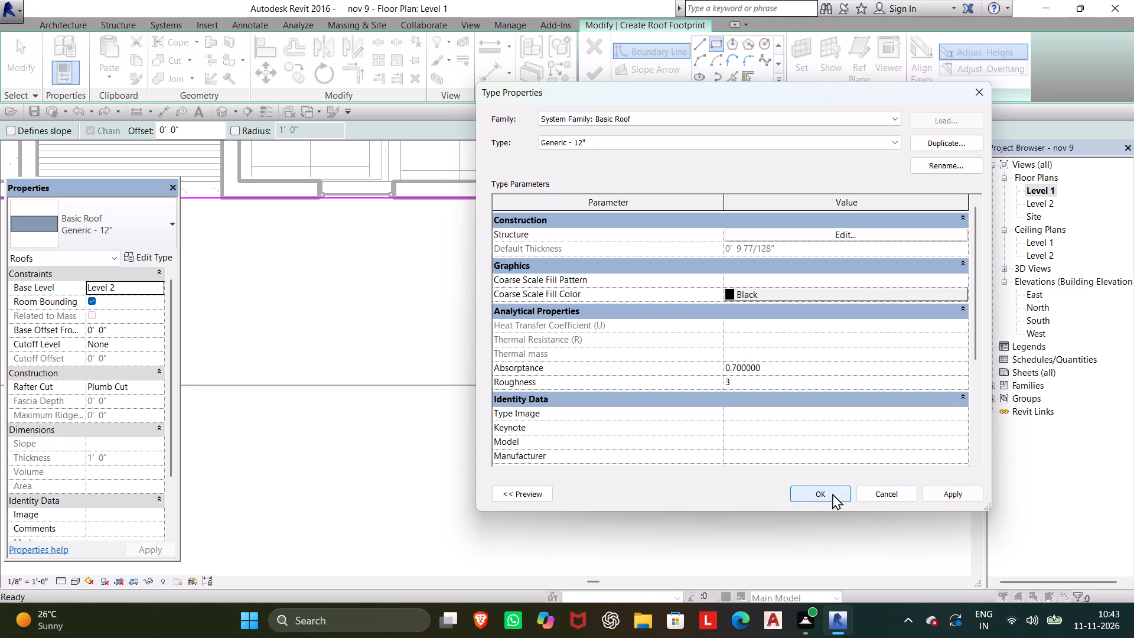
left_click(944, 496)
left_click(809, 493)
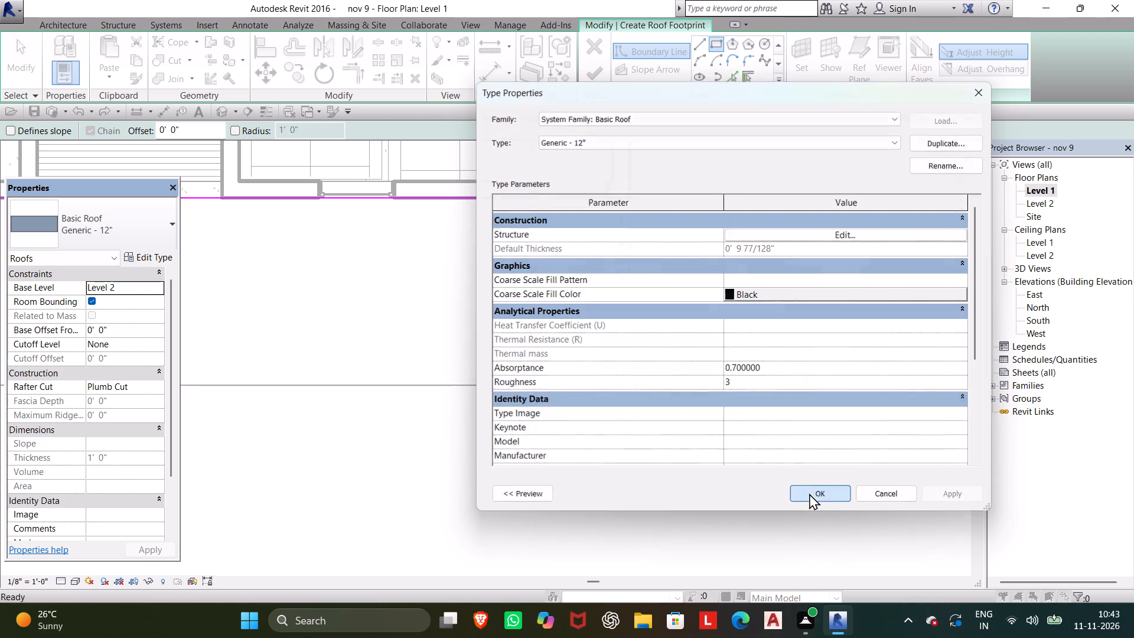
Finish the roof footprint, attach the highlighted walls to the roof, and save the project.
left_click(589, 87)
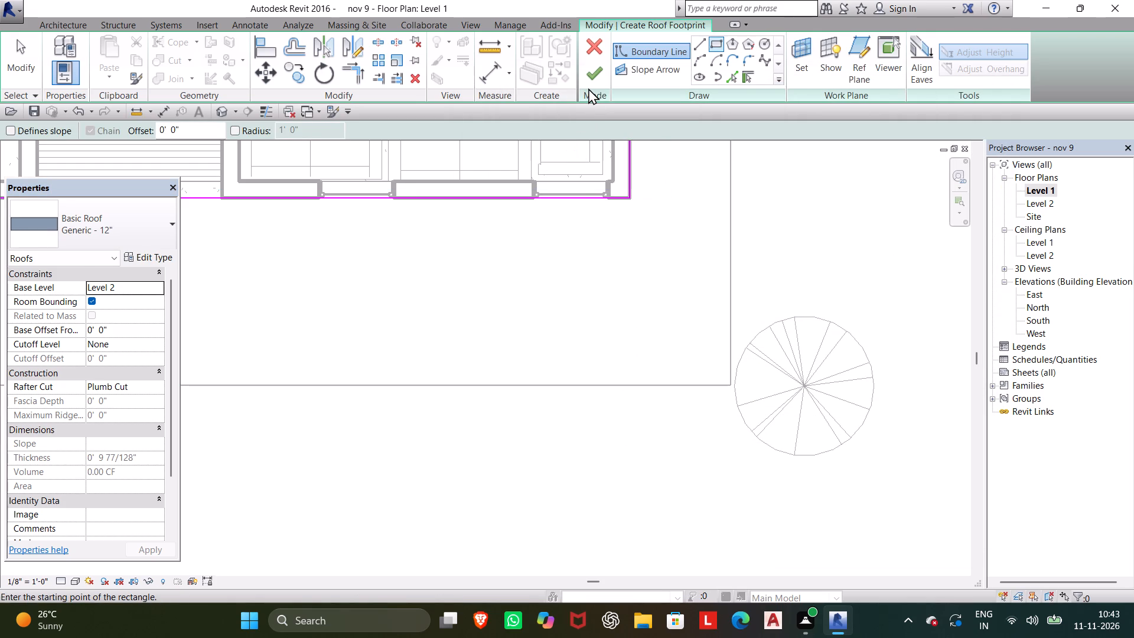
left_click(589, 58)
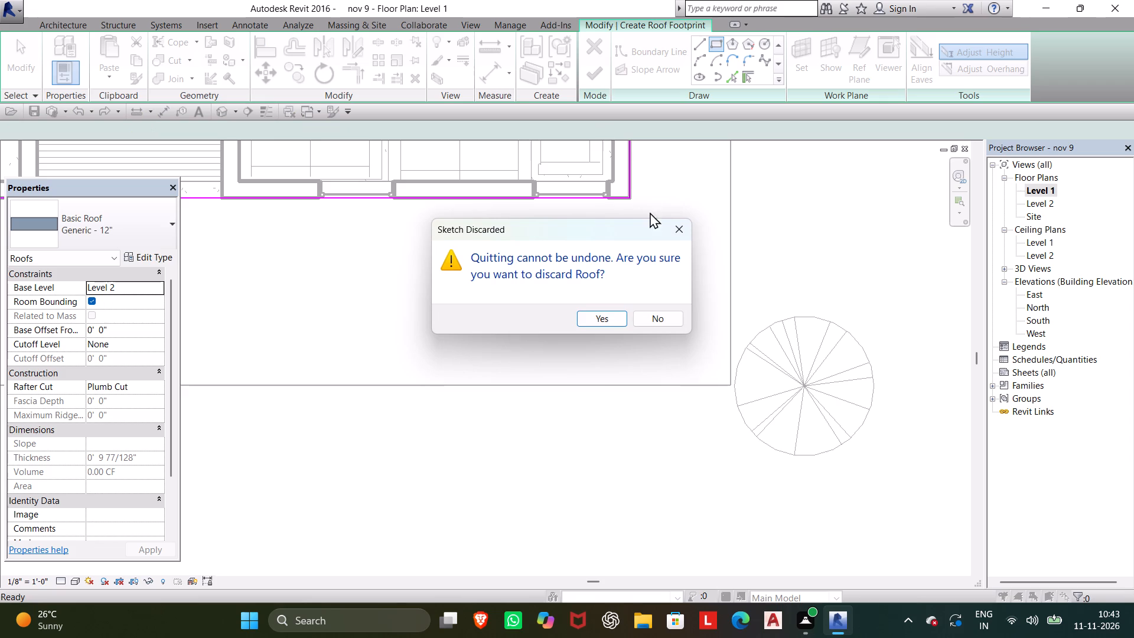
left_click(680, 231)
left_click(587, 80)
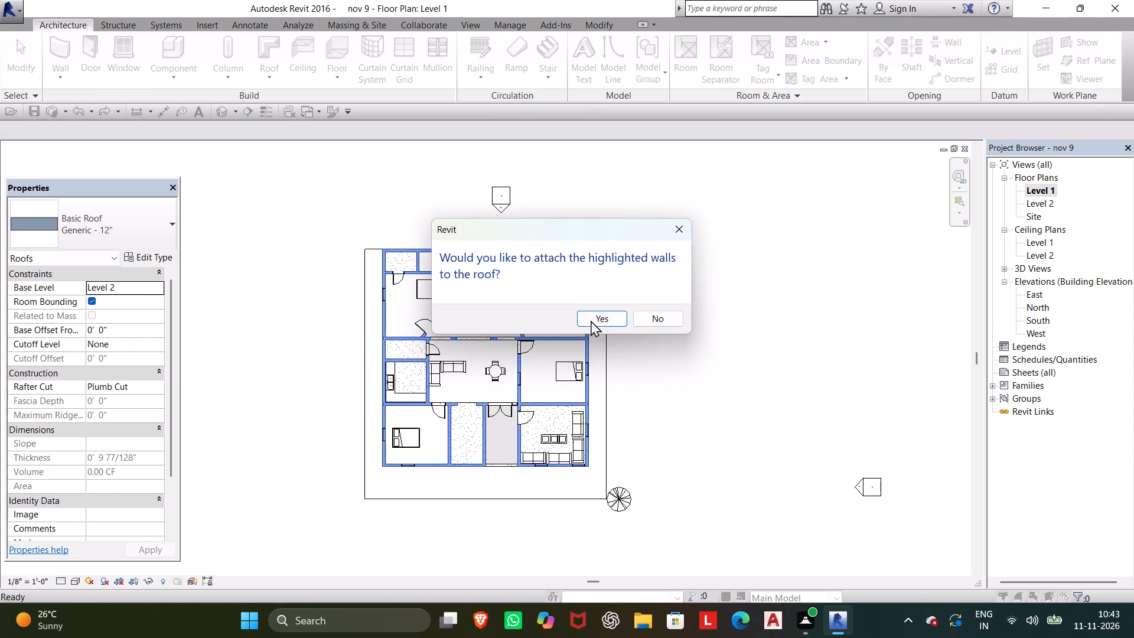
left_click(593, 316)
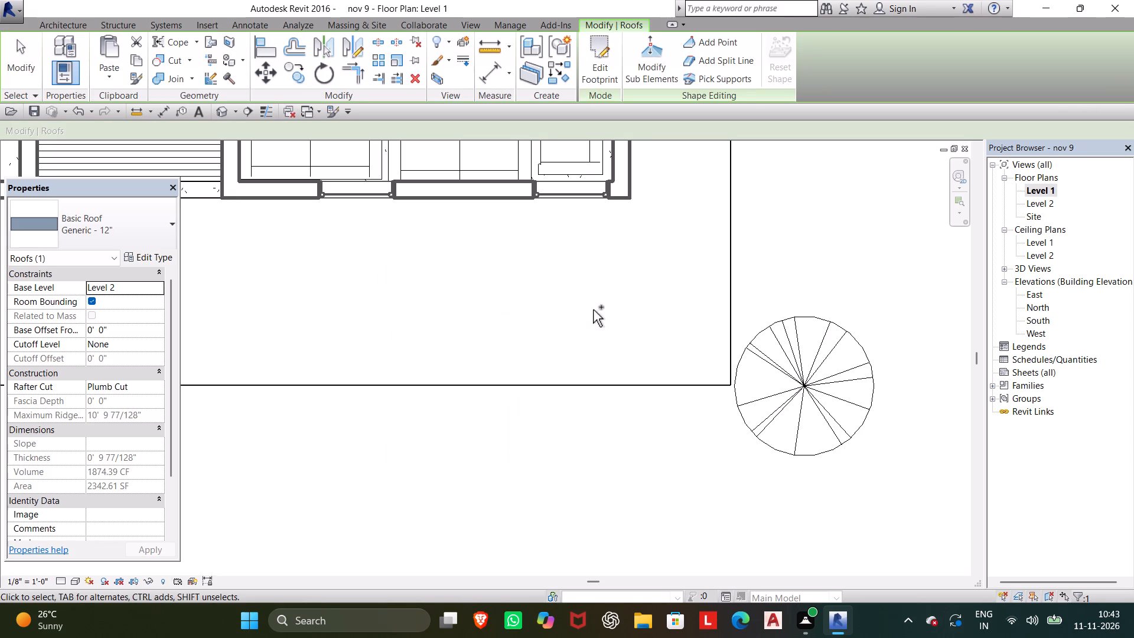
key("ctrl+s")
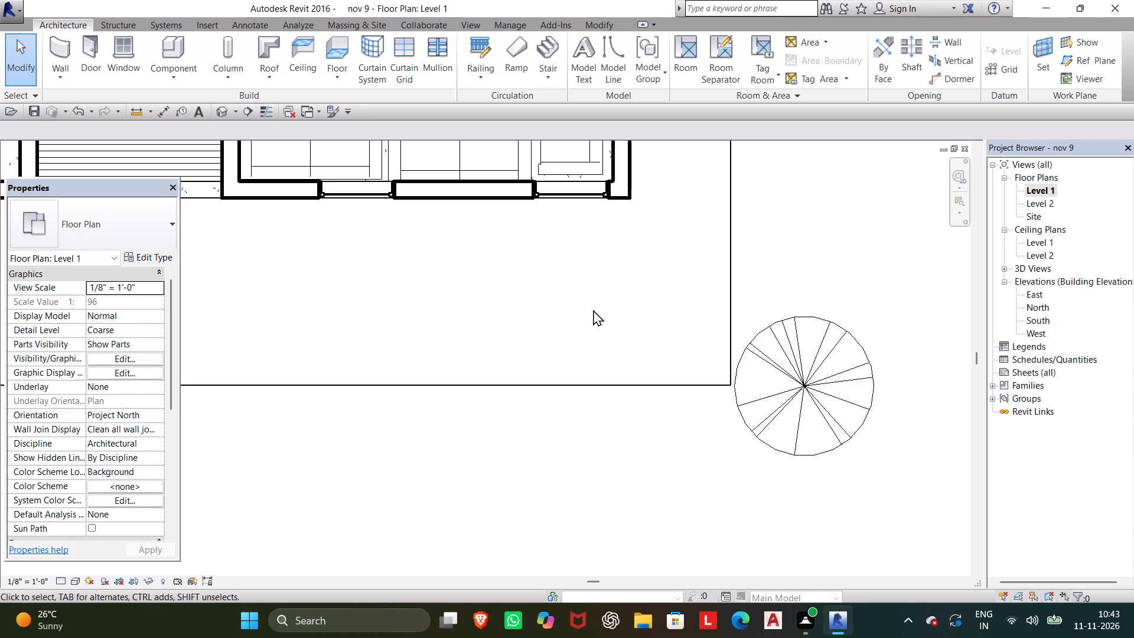
Open the default 3D view and orbit the house to examine the roof and front facade.
scroll(578, 307, "down", 7)
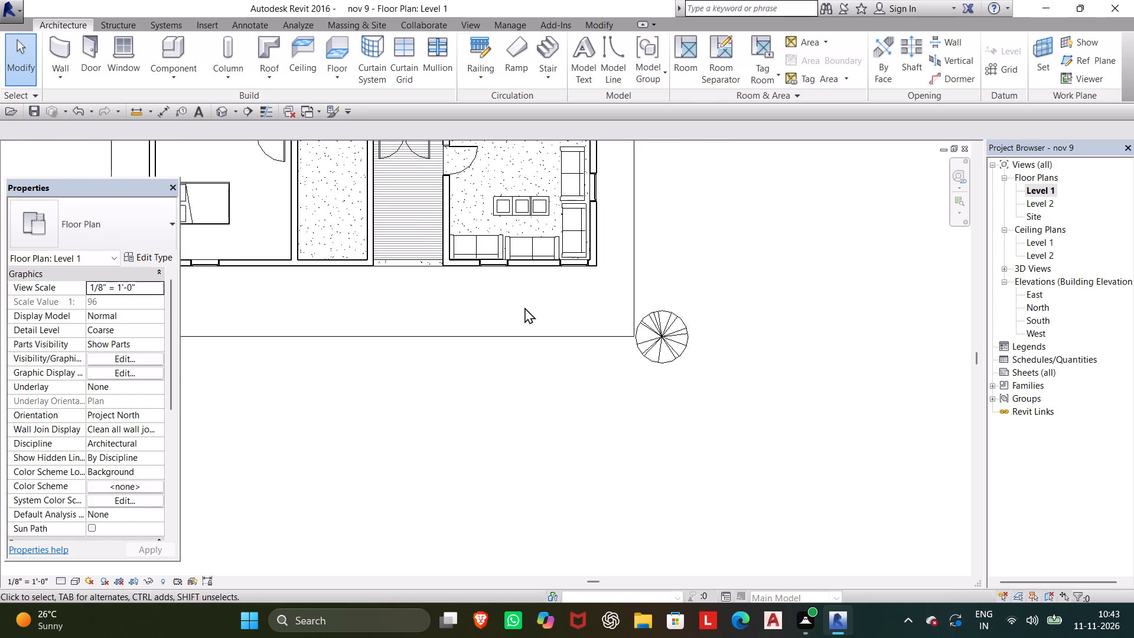
scroll(519, 307, "down", 3)
middle_click_drag(507, 314, 522, 411)
scroll(522, 406, "down", 1)
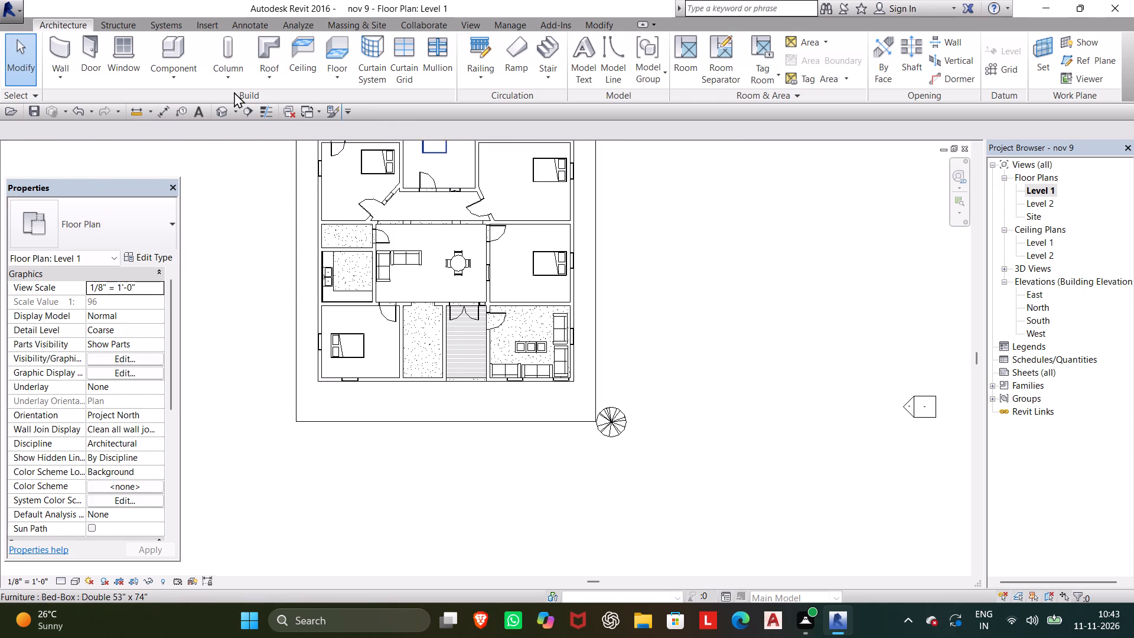
left_click(219, 108)
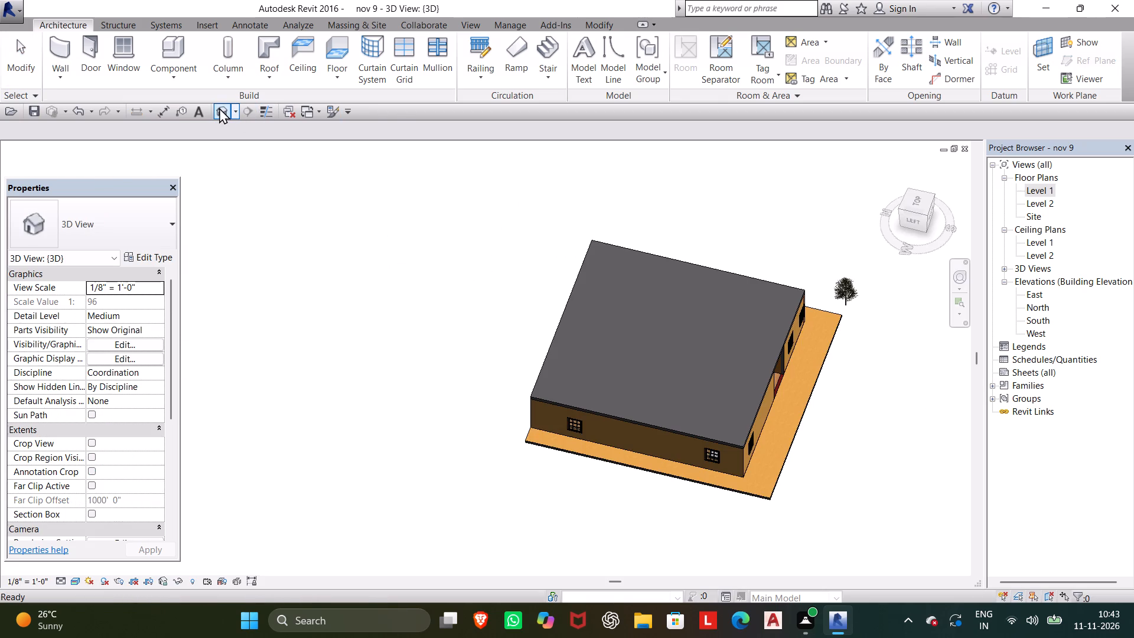
middle_click_drag(535, 380, 511, 376)
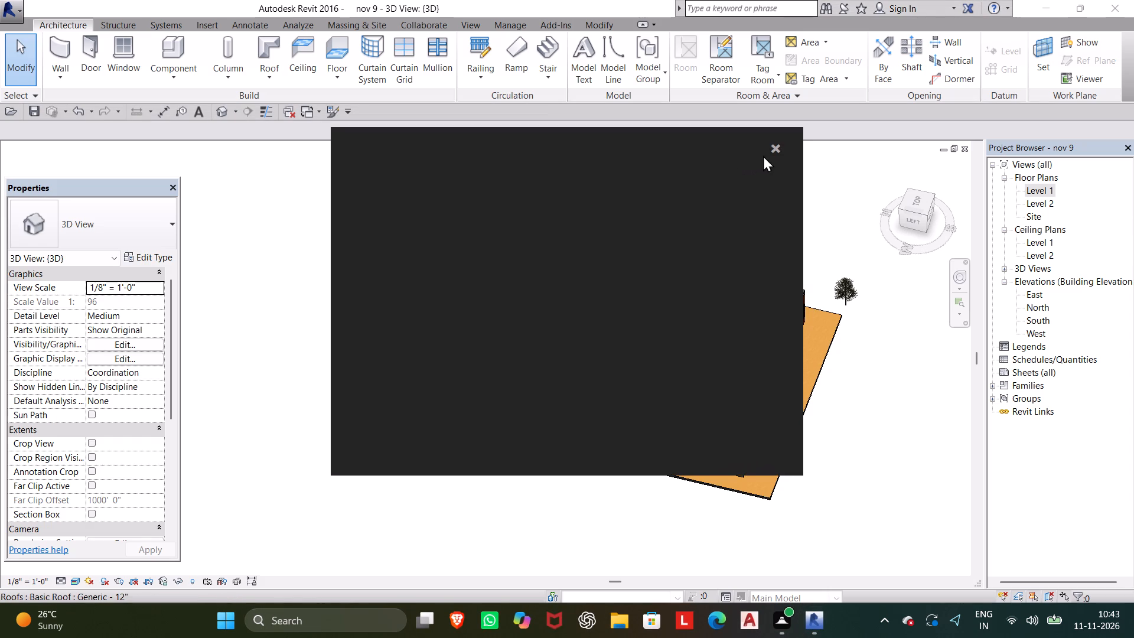
left_click(773, 149)
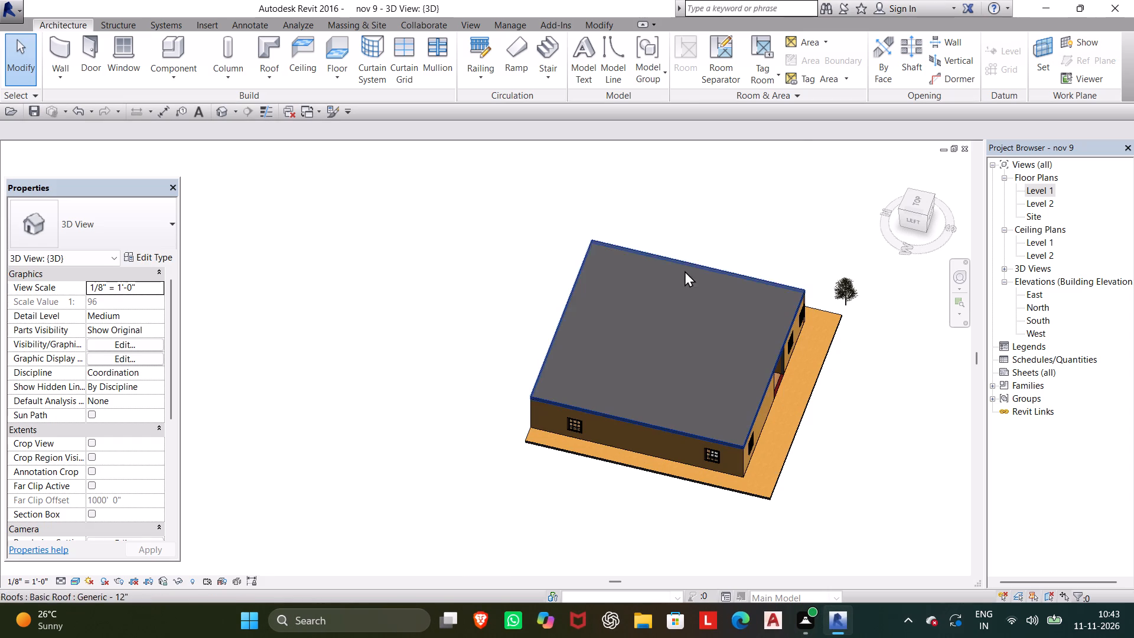
scroll(683, 272, "down", 1)
middle_click_drag(679, 271, 542, 95, "shift")
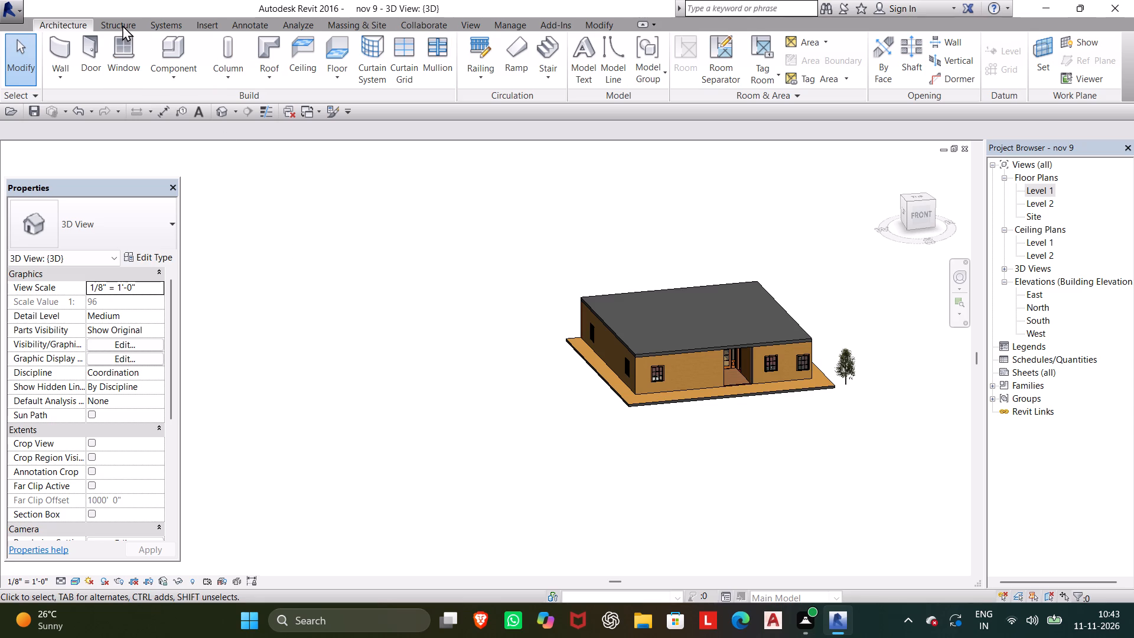
Sketch a Handrail - Rectangular railing path about 47' 6" long along the roof's front edge, corner to corner, and finish it.
left_click(66, 23)
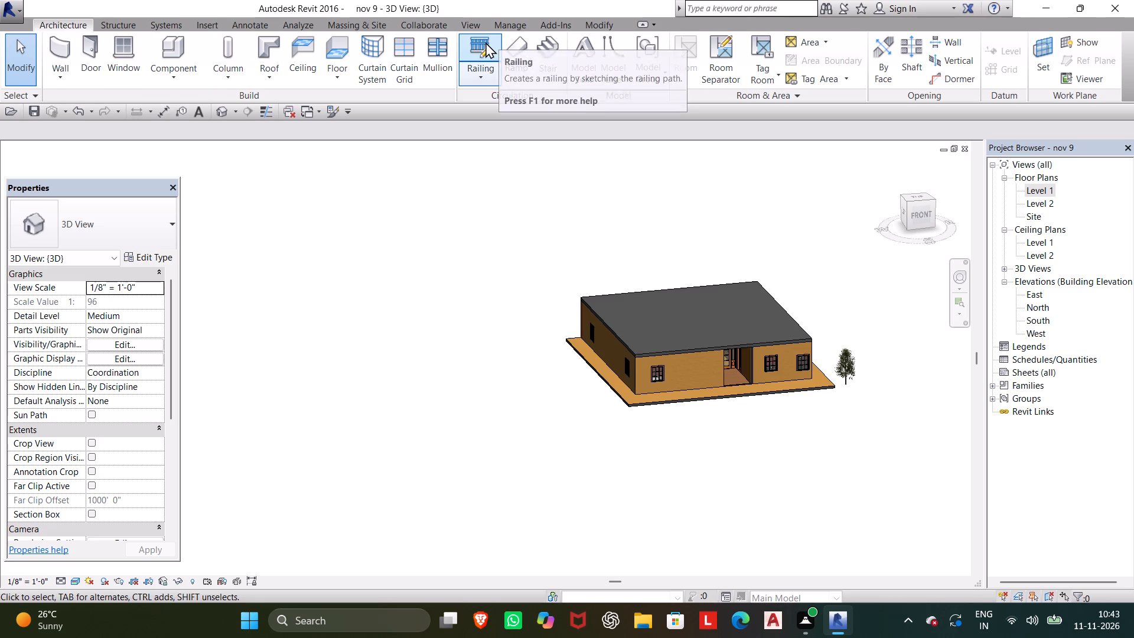
left_click(485, 42)
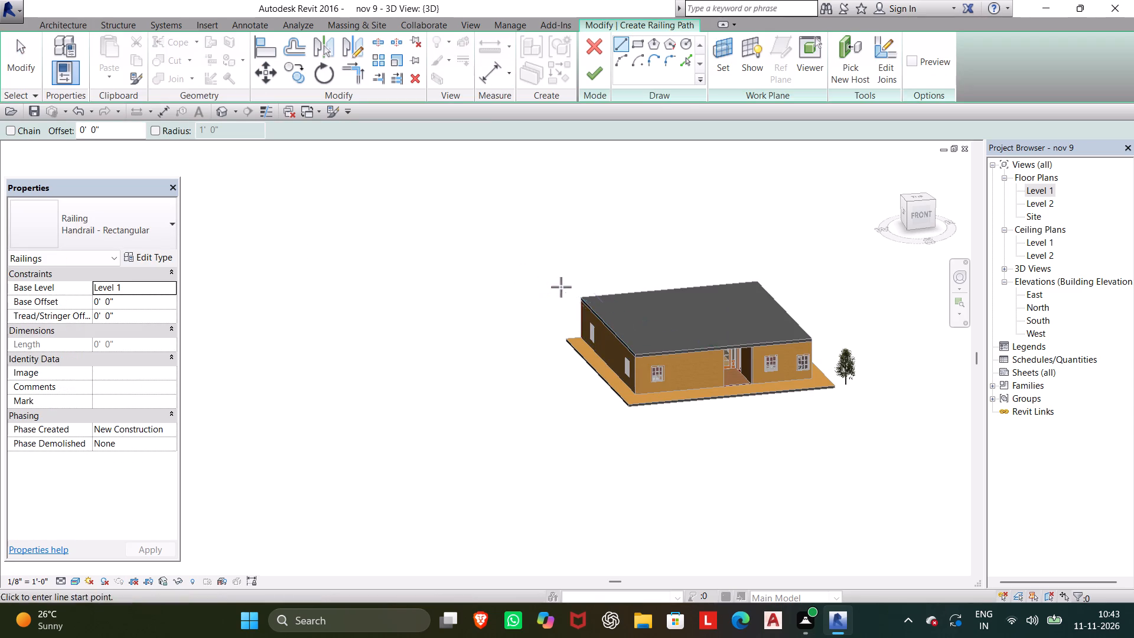
scroll(565, 287, "up", 9)
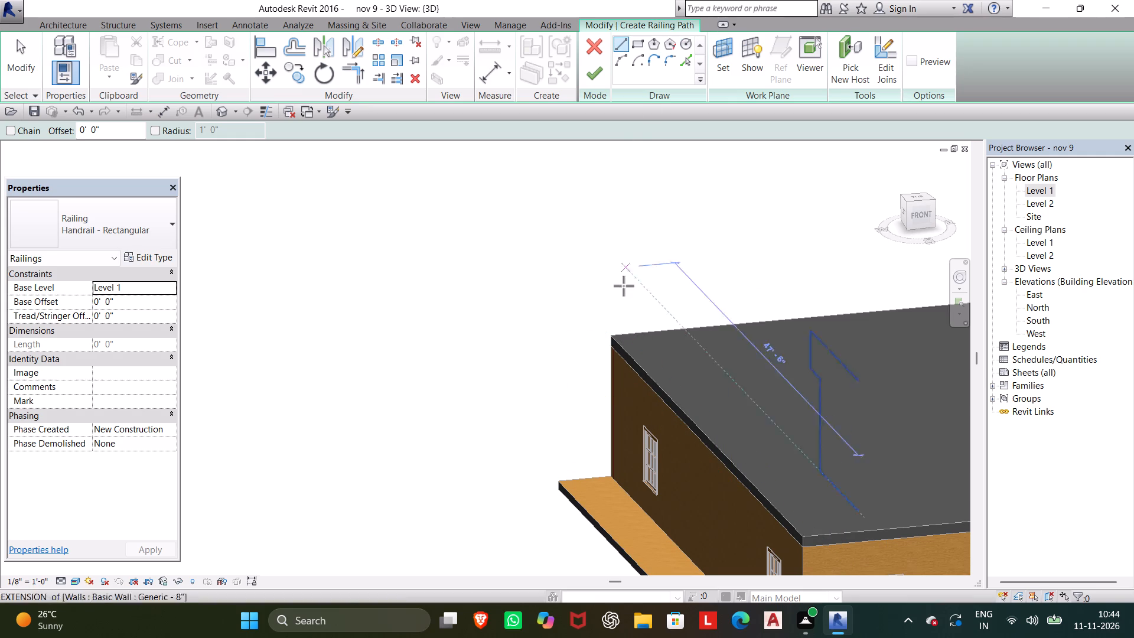
scroll(618, 331, "up", 6)
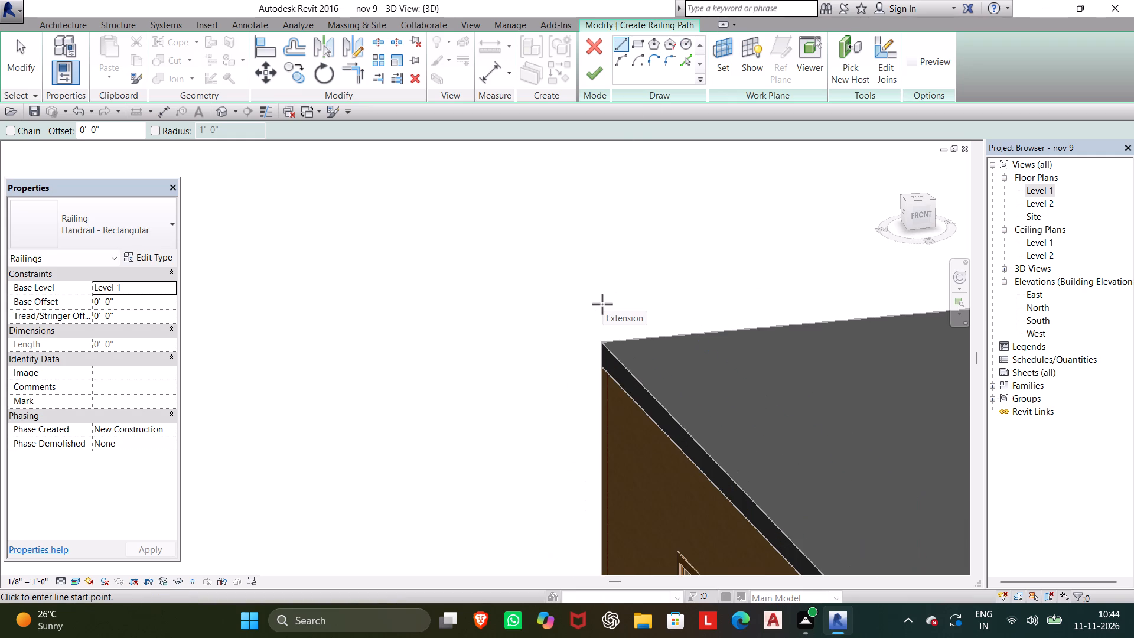
scroll(776, 491, "down", 6)
middle_click_drag(704, 444, 488, 300)
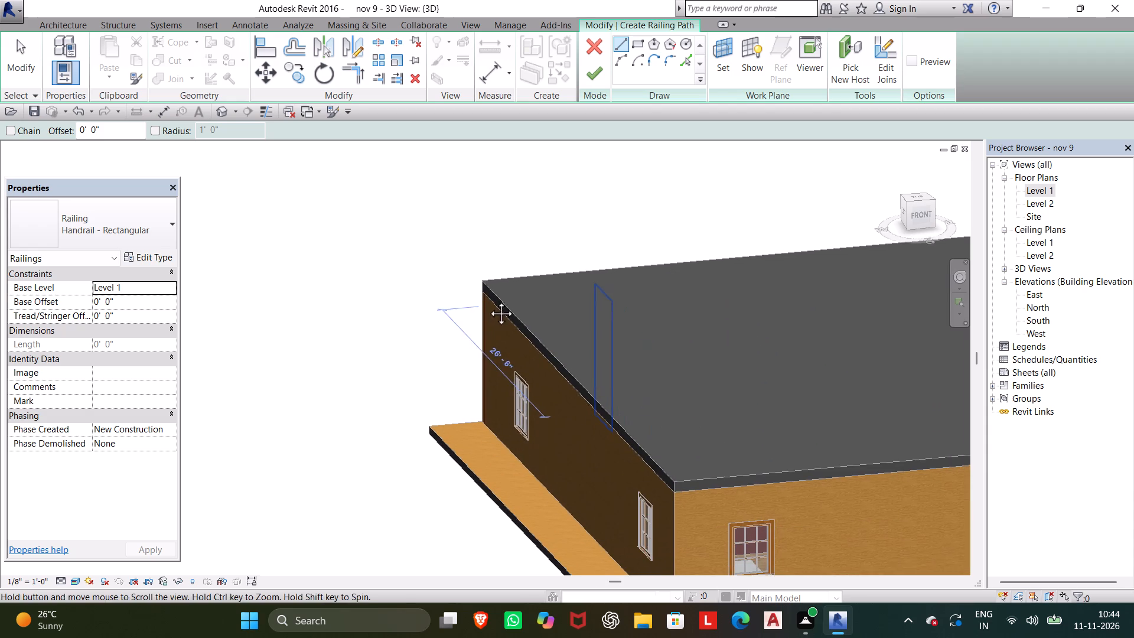
middle_click_drag(488, 300, 488, 299)
scroll(718, 515, "down", 2)
middle_click_drag(708, 506, 576, 402)
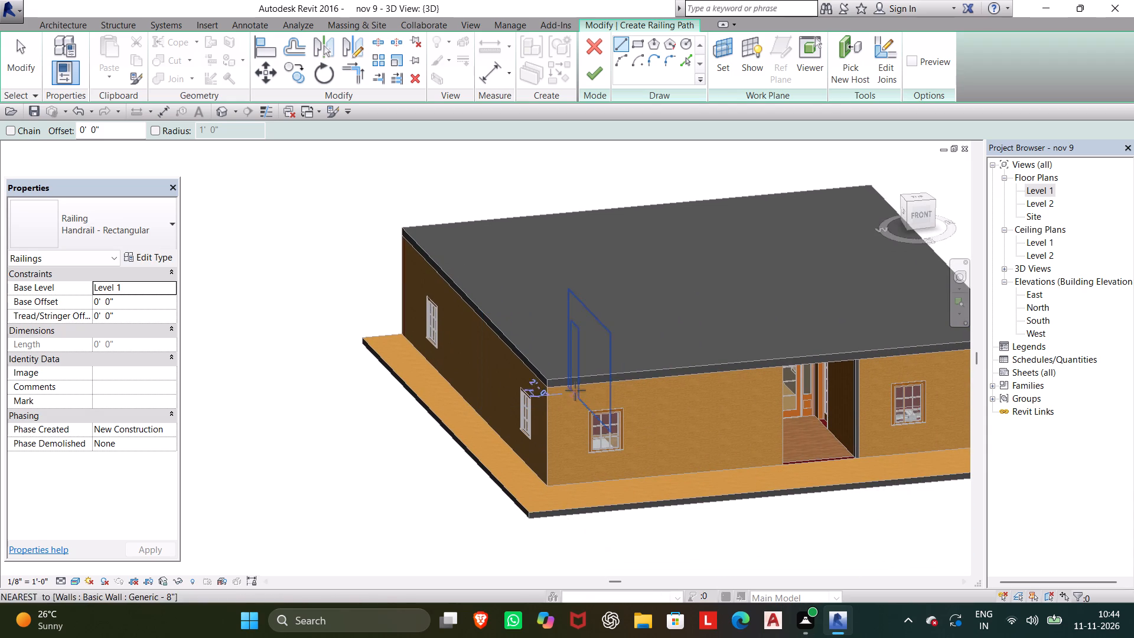
left_click(548, 381)
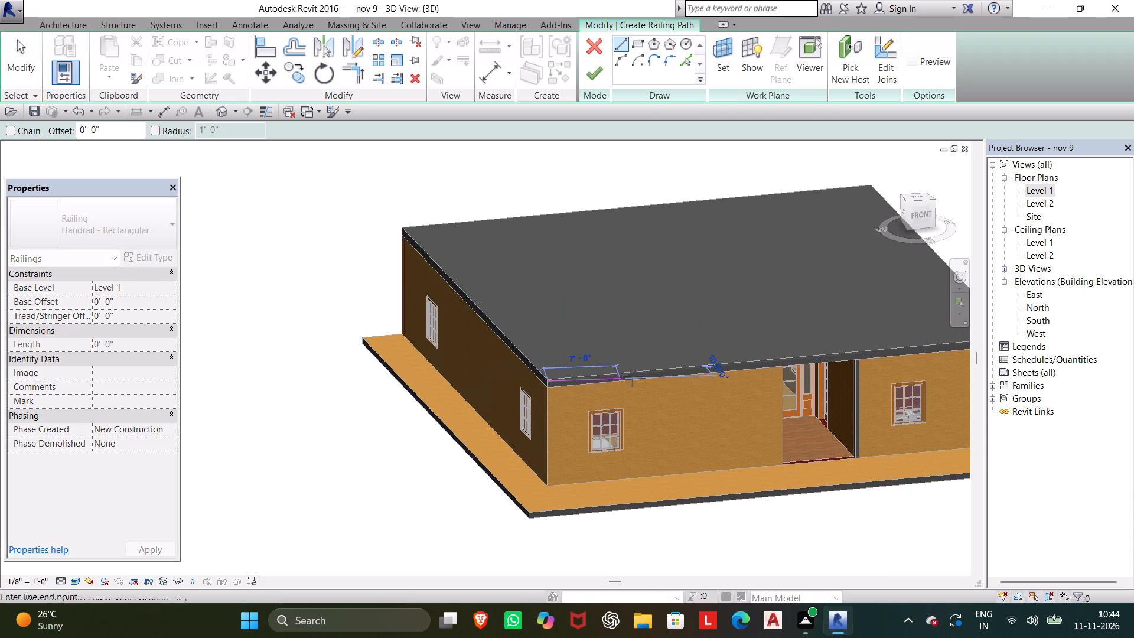
middle_click_drag(802, 380, 472, 346)
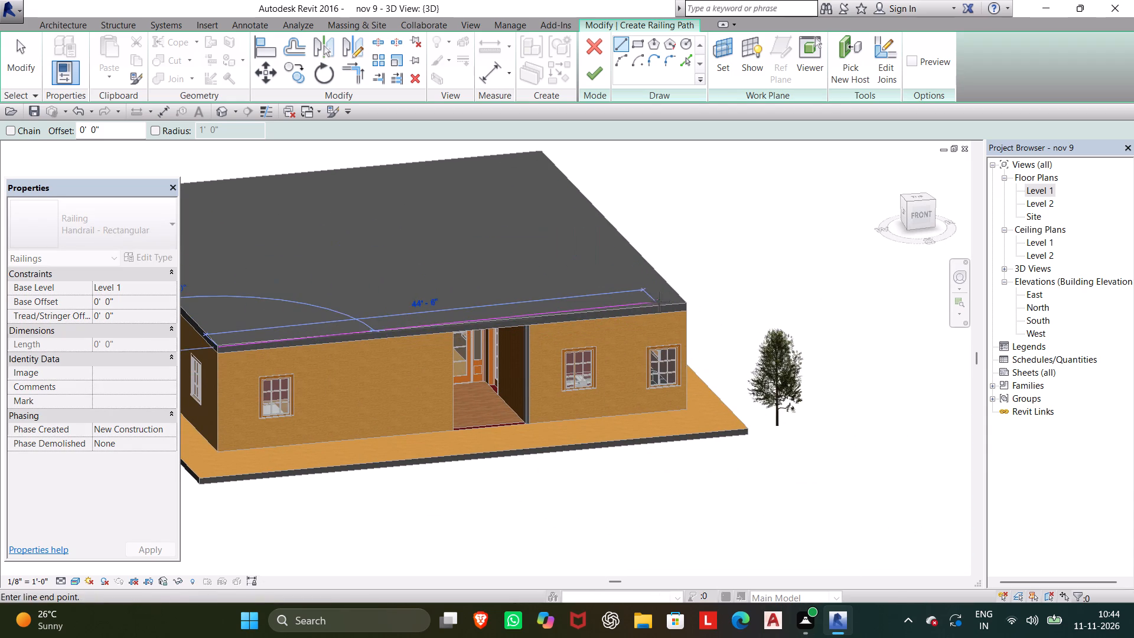
left_click(689, 303)
left_click_drag(661, 245, 653, 223)
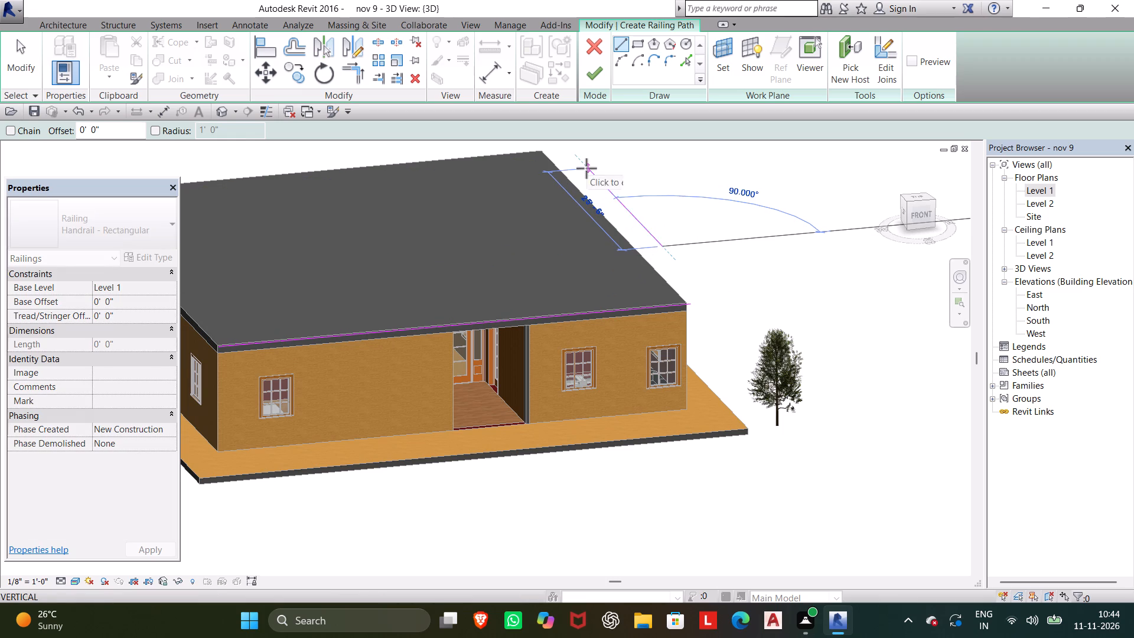
key("Escape")
left_click(594, 66)
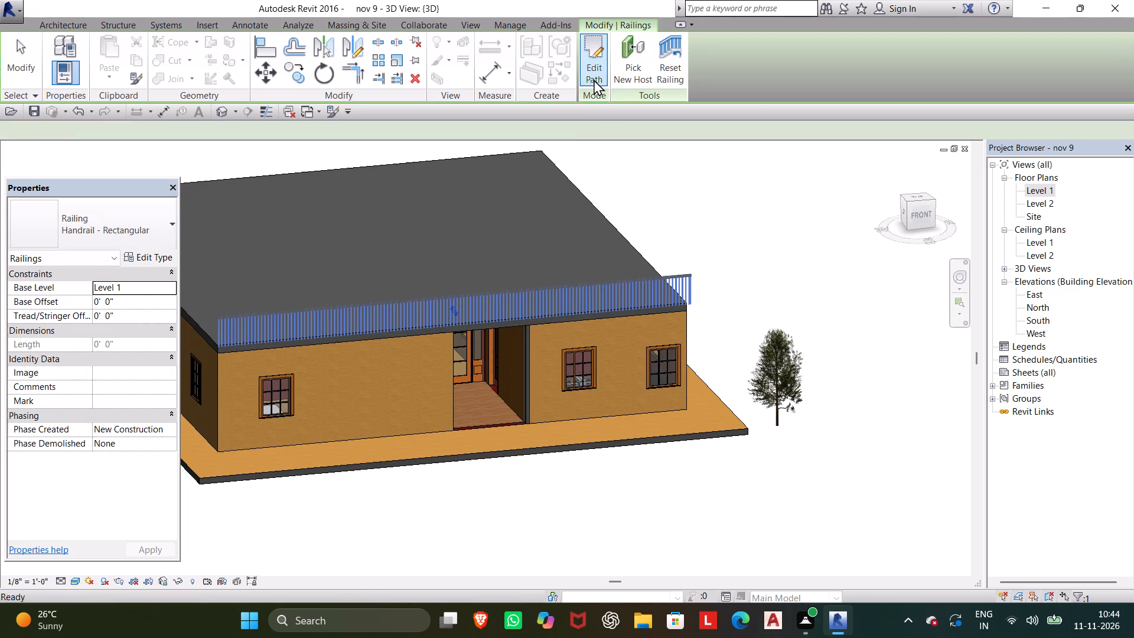
Set the railing's base offset to 10.9' to raise it to roof height.
scroll(562, 237, "down", 1)
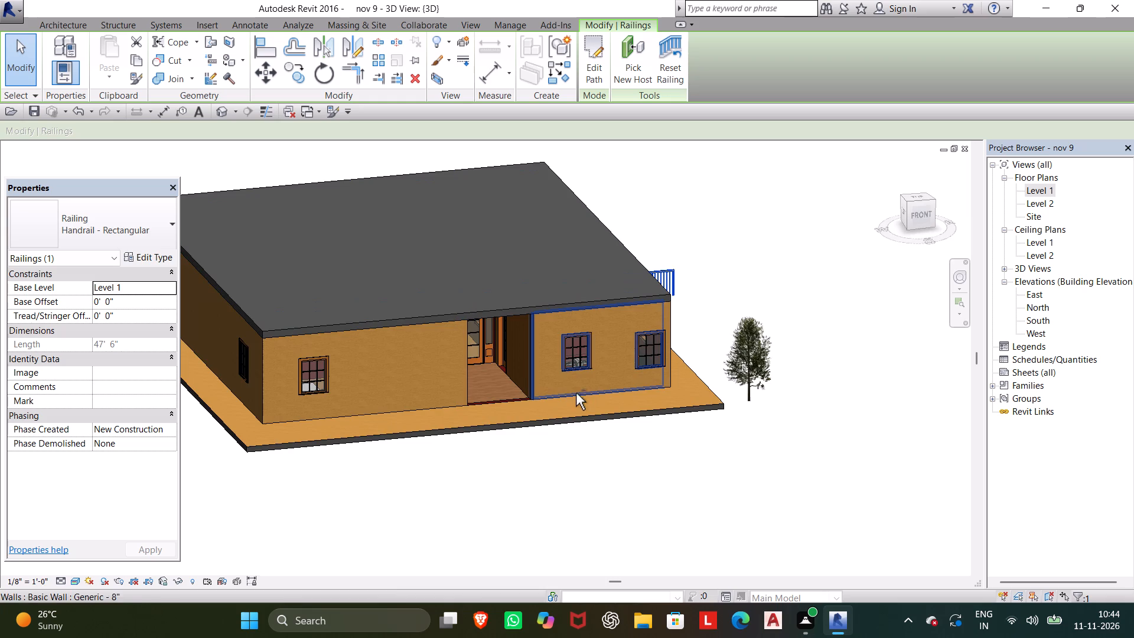
middle_click_drag(576, 393, 458, 454, "shift")
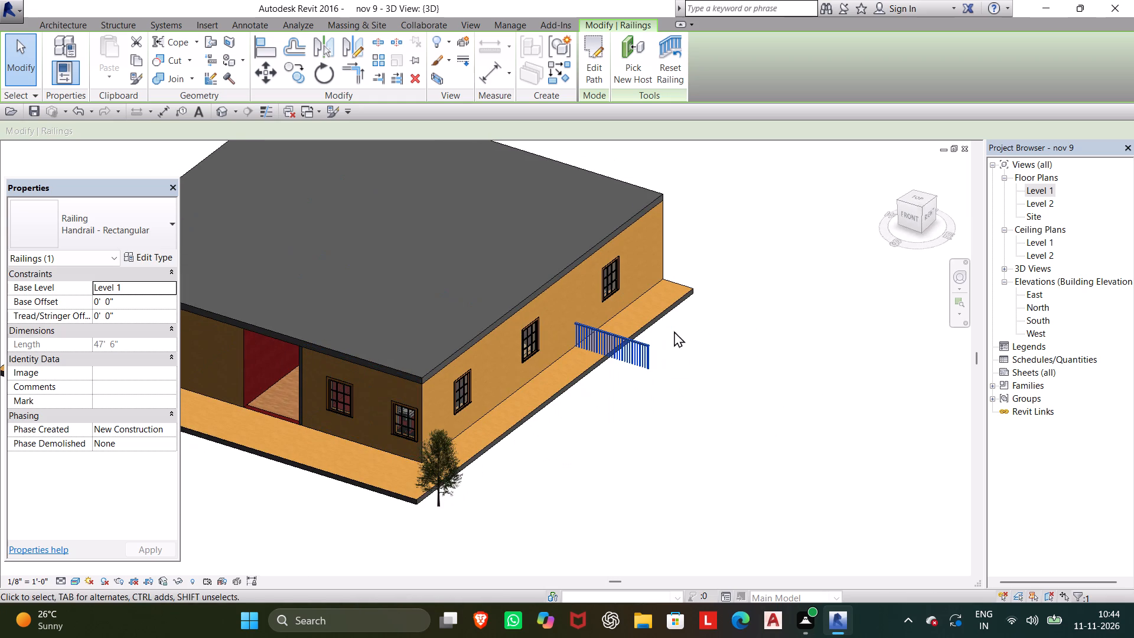
left_click(119, 304)
left_click_drag(131, 298, 94, 302)
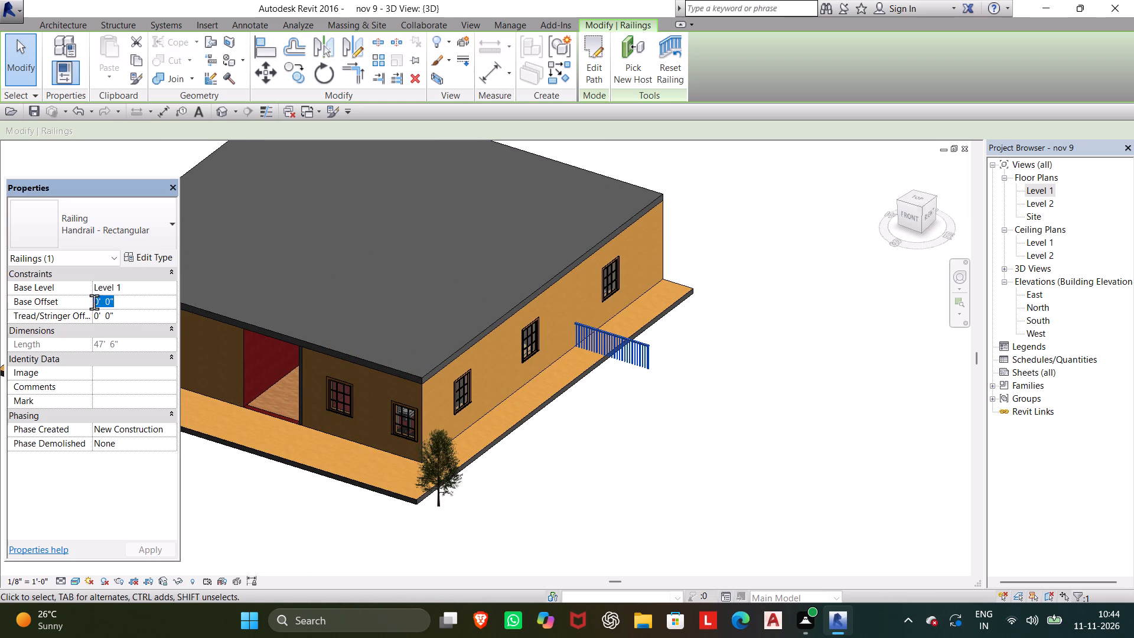
left_click_drag(94, 302, 80, 305)
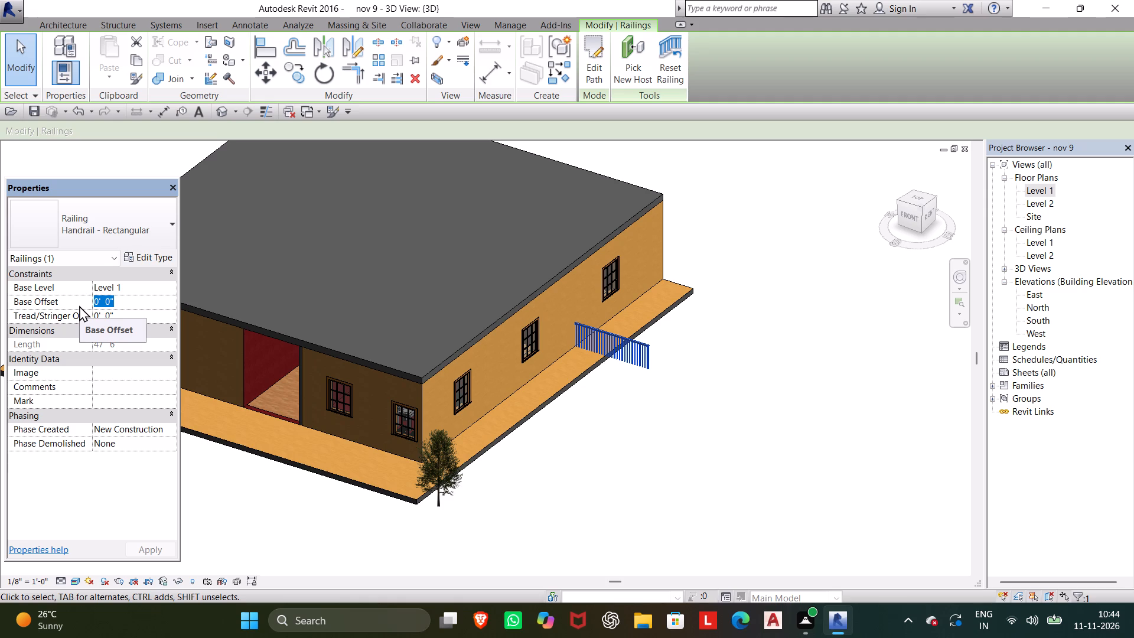
type("10")
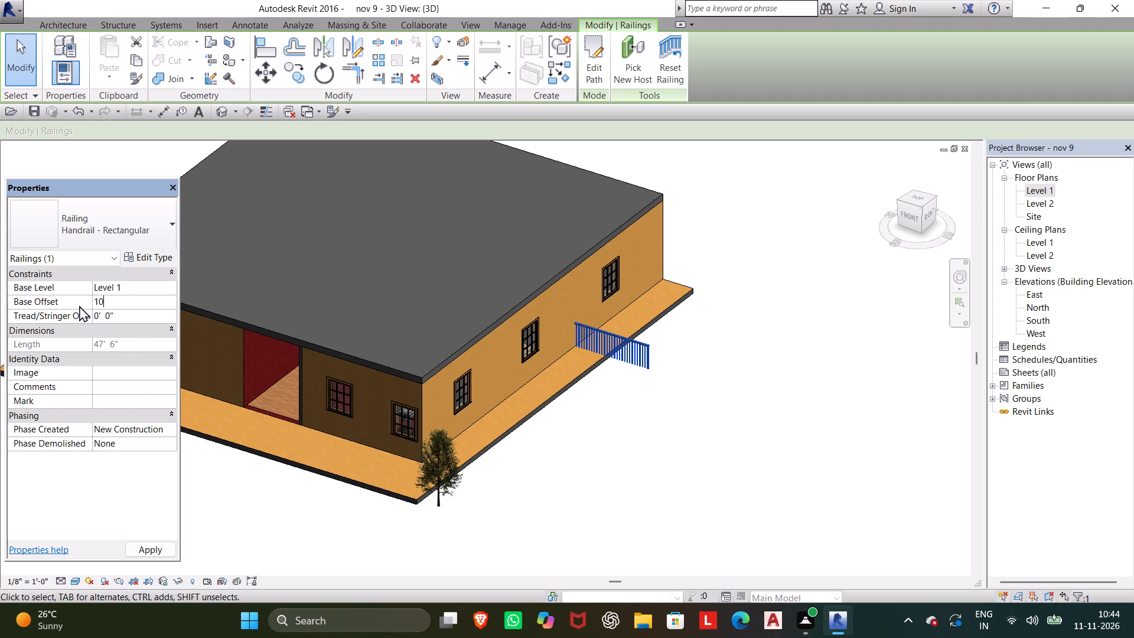
type(".9'")
key("Return")
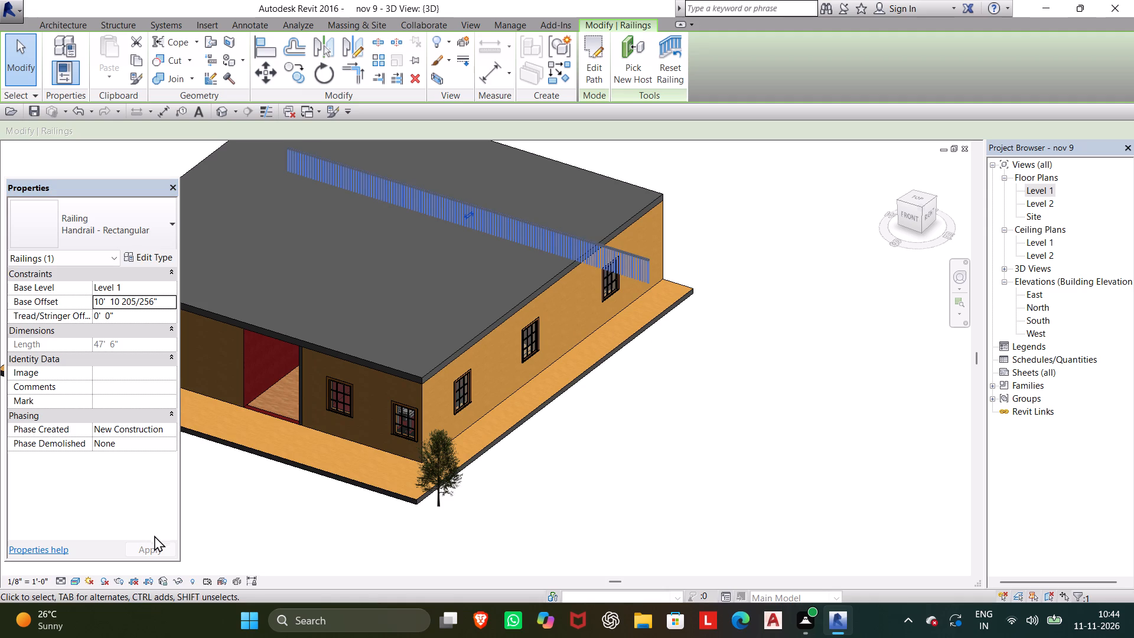
left_click(275, 519)
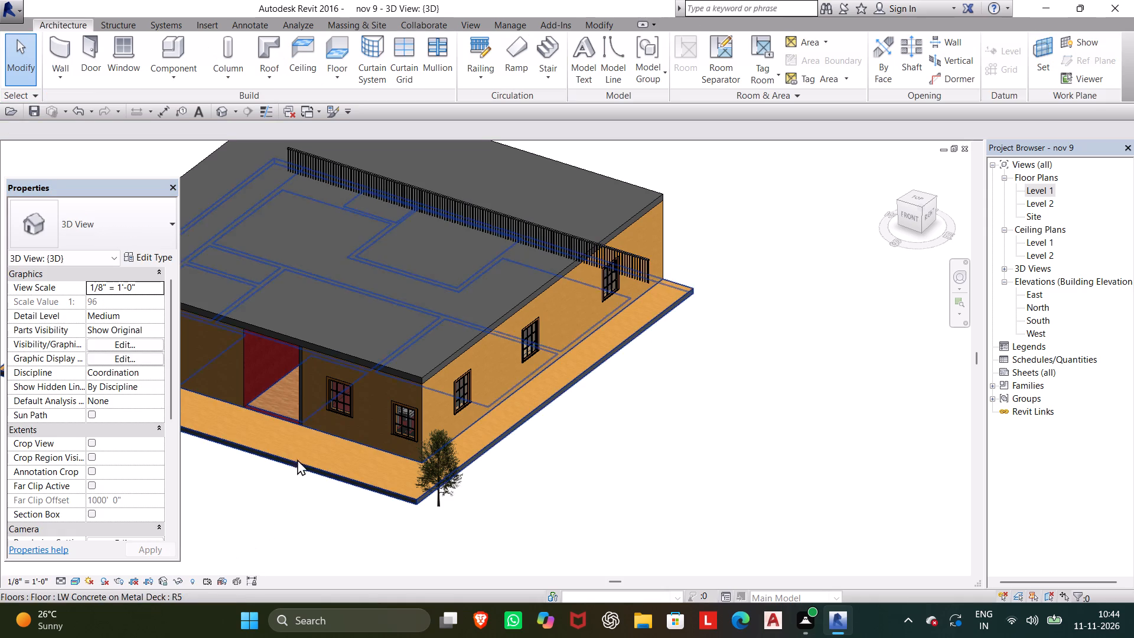
key("Escape")
Nudge the railing along its length until its overhanging end lines up with the roof's side edge.
left_click(519, 216)
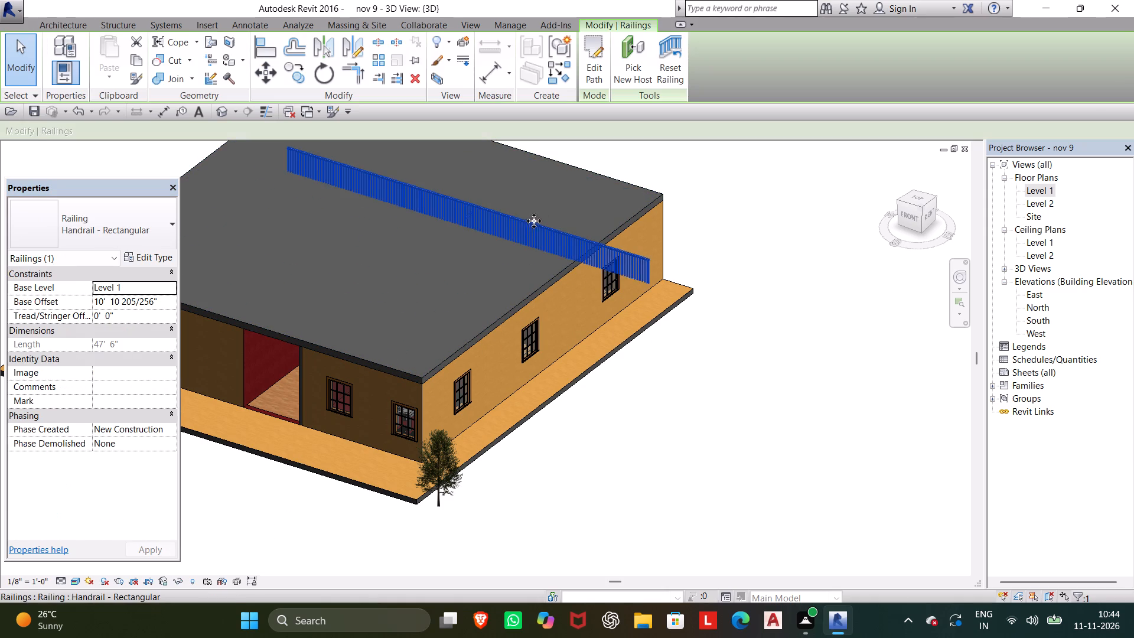
key("Left")
key("Left")
key("Left")
key("Left")
key("Left")
key("Left")
key("Left")
key("Left")
key("Left")
key("Left")
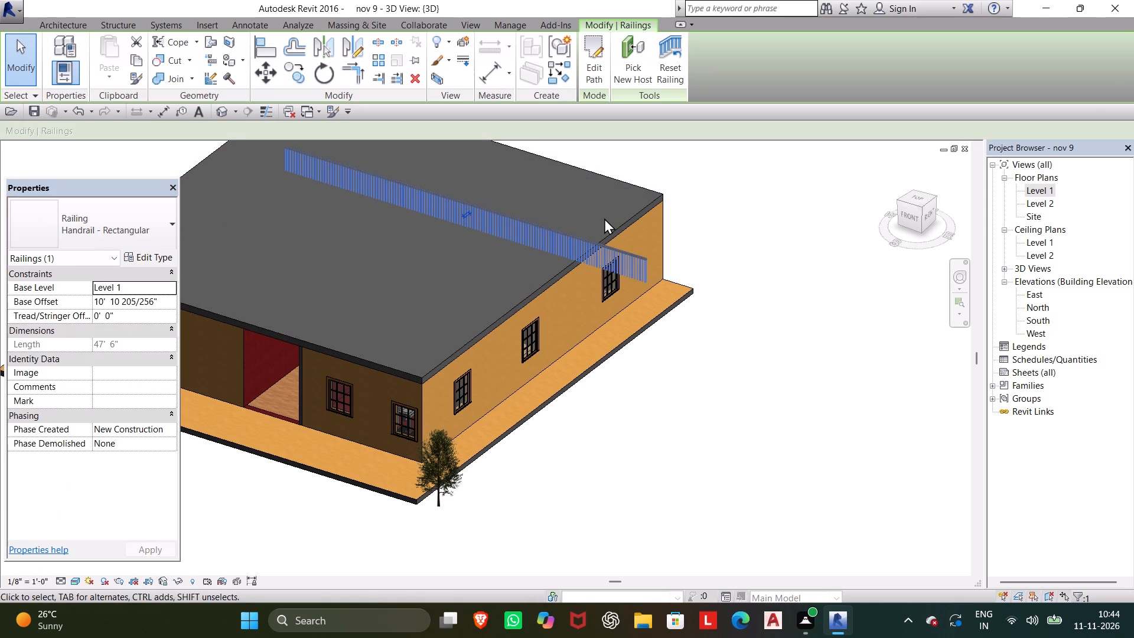
key("Left")
key("Left")
key("Left")
key("Left")
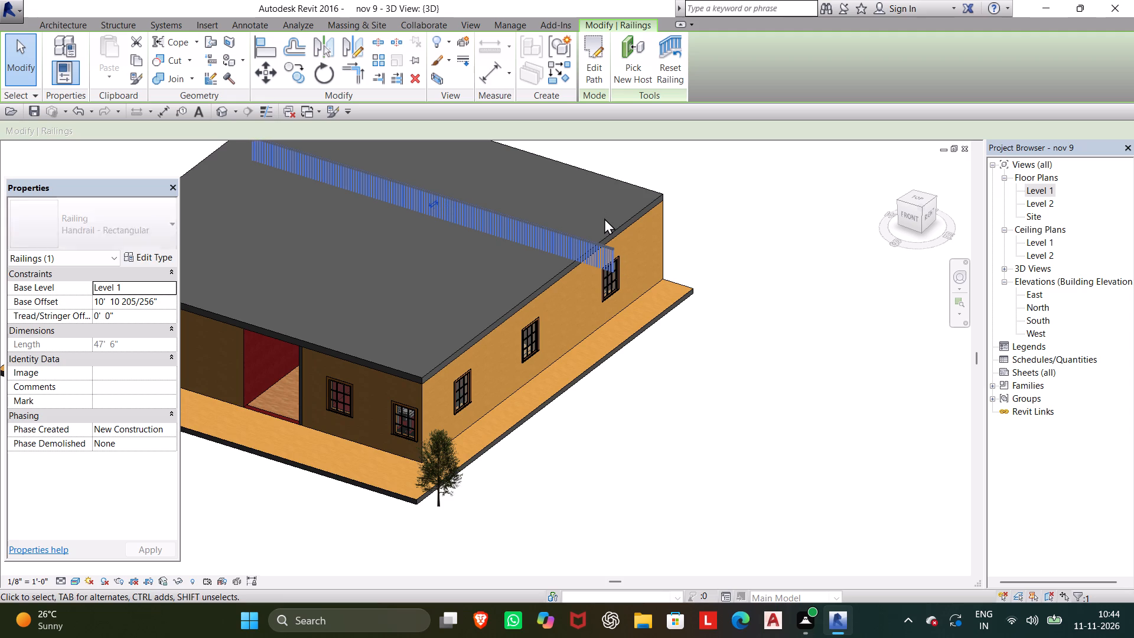
key("Left")
key("Left")
key("Left")
key("Left")
key("Left")
key("Left")
key("Left")
key("Left")
key("Left")
key("Left")
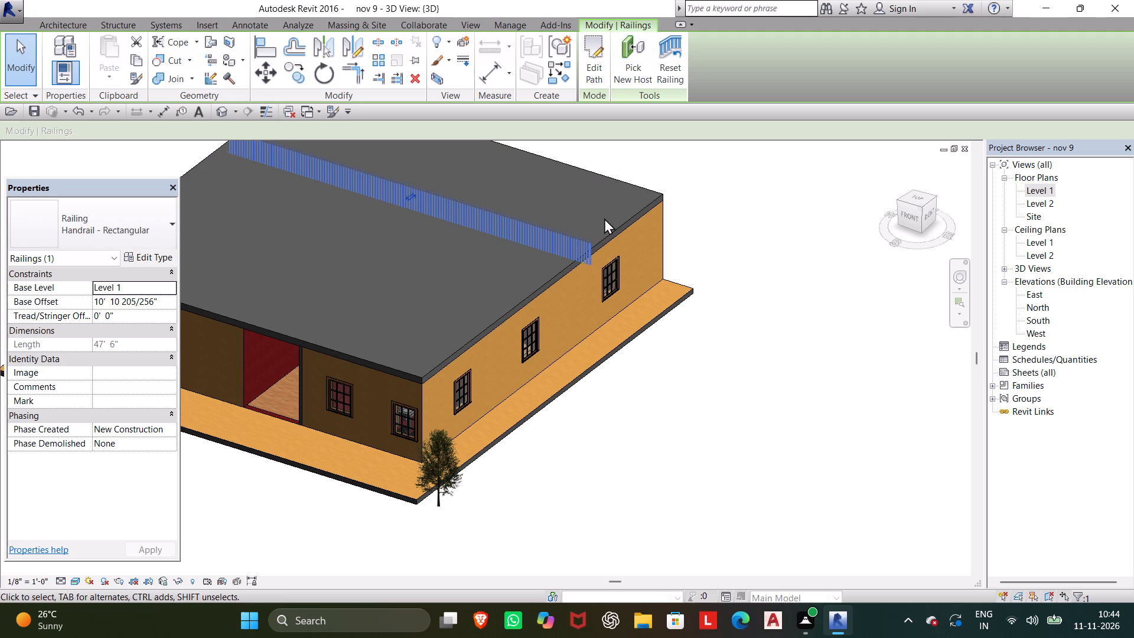
key("Left")
key("Left")
key("Left")
Nudge the railing forward along the roof's side edge until it sits on the front edge with its end at the corner.
key("Down")
key("Down")
key("Down")
key("Down")
key("Down")
key("Down")
key("Down")
key("Down")
key("Down")
key("Down")
key("Down")
key("Down")
key("Down")
key("Down")
key("Down")
key("Down")
key("Down")
key("Down")
key("Down")
key("Down")
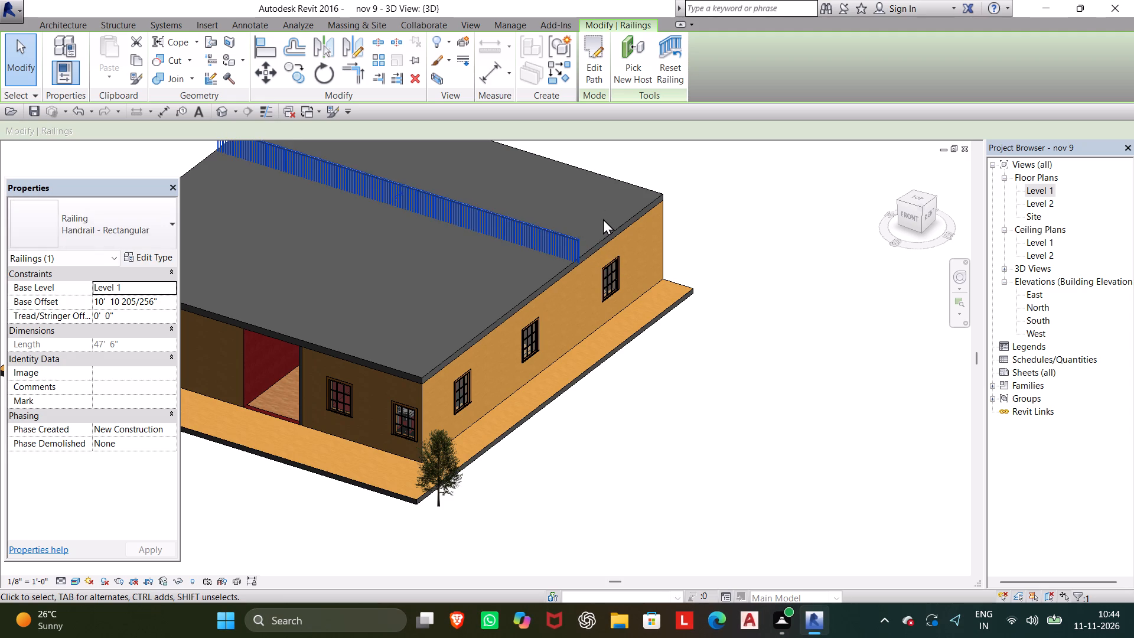
key("Down")
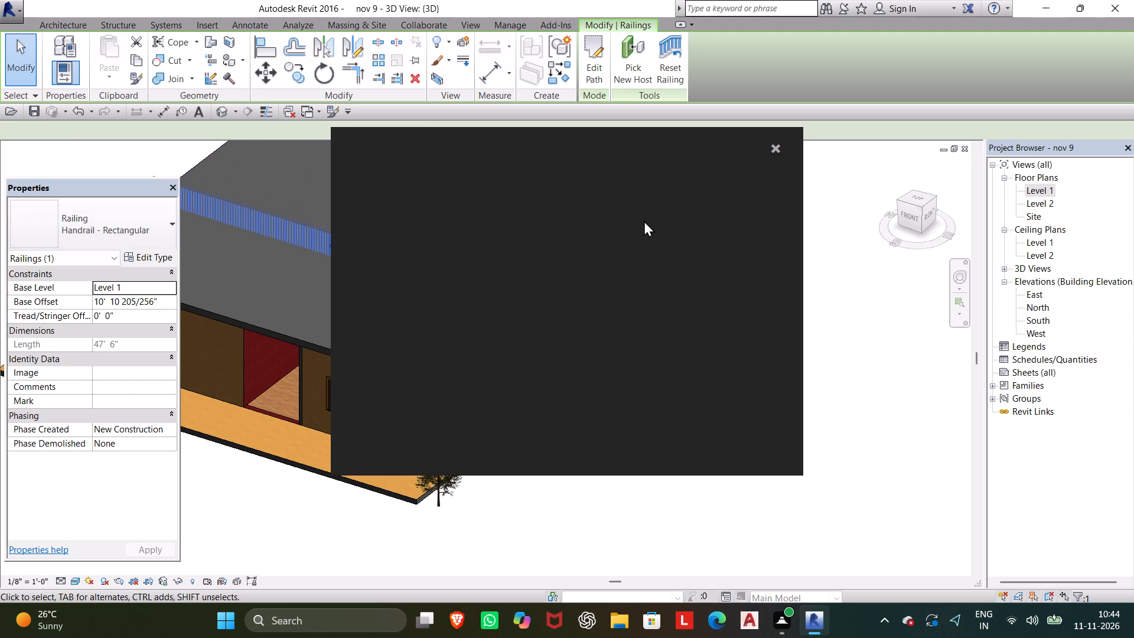
left_click(773, 150)
key("Down")
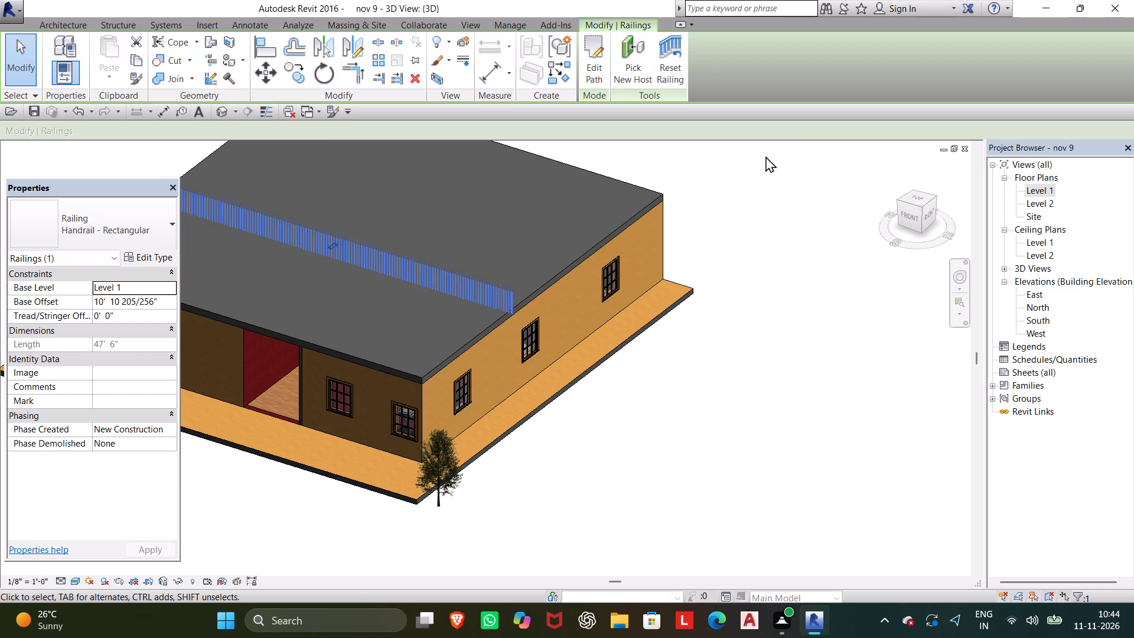
key("Down")
key("Down")
key("Down")
key("Down")
key("Down")
key("Down")
key("Down")
key("Down")
key("Down")
key("Down")
key("Down")
key("Down")
key("Down")
key("Down")
key("Down")
key("Down")
key("Down")
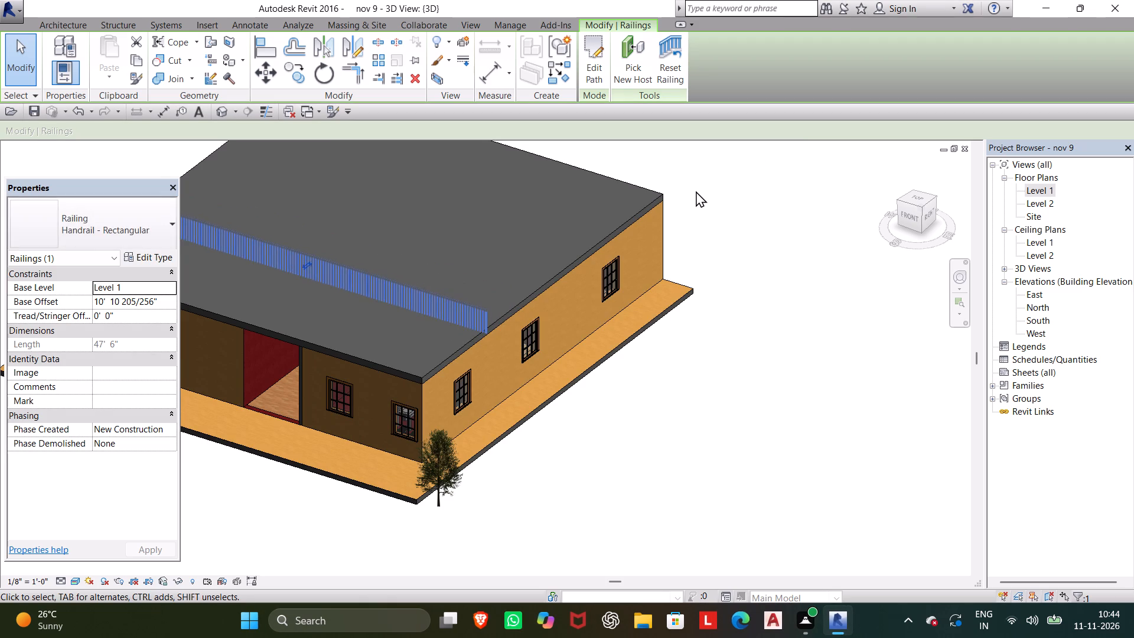
key("Down")
key("Down")
key("Down")
key("Down")
key("Down")
key("Down")
key("Down")
key("Down")
key("Down")
key("Down")
key("Down")
key("Down")
key("Down")
key("Down")
key("Down")
key("Down")
key("Down")
key("Down")
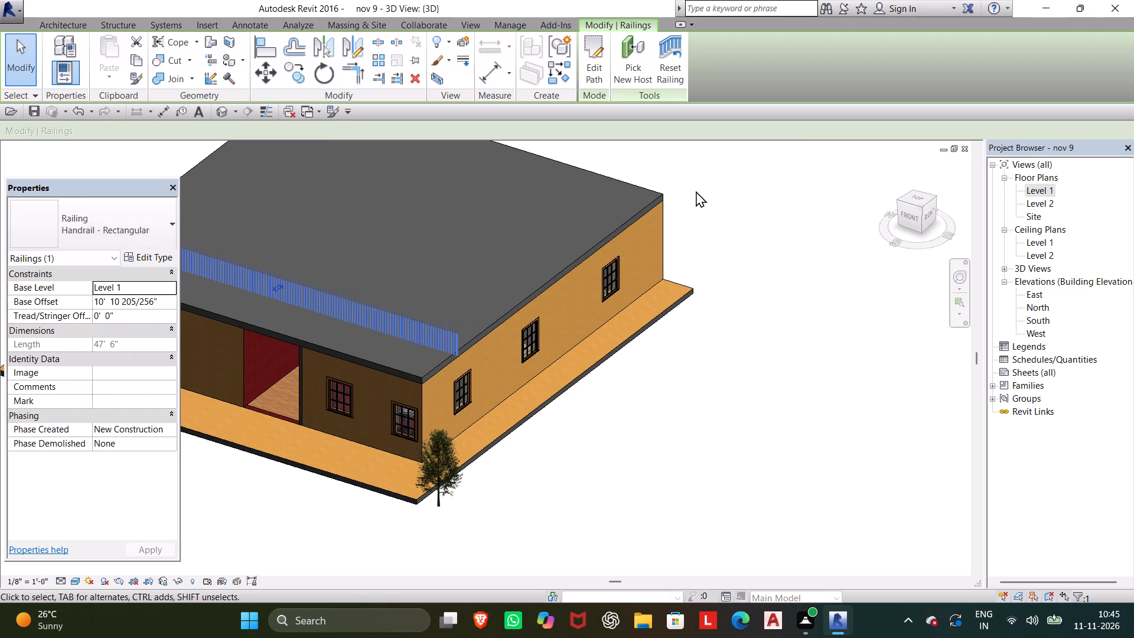
key("Down")
key("Down")
key("Down")
key("Down")
key("Down")
key("Down")
key("Down")
key("Down")
key("Down")
key("Down")
key("Down")
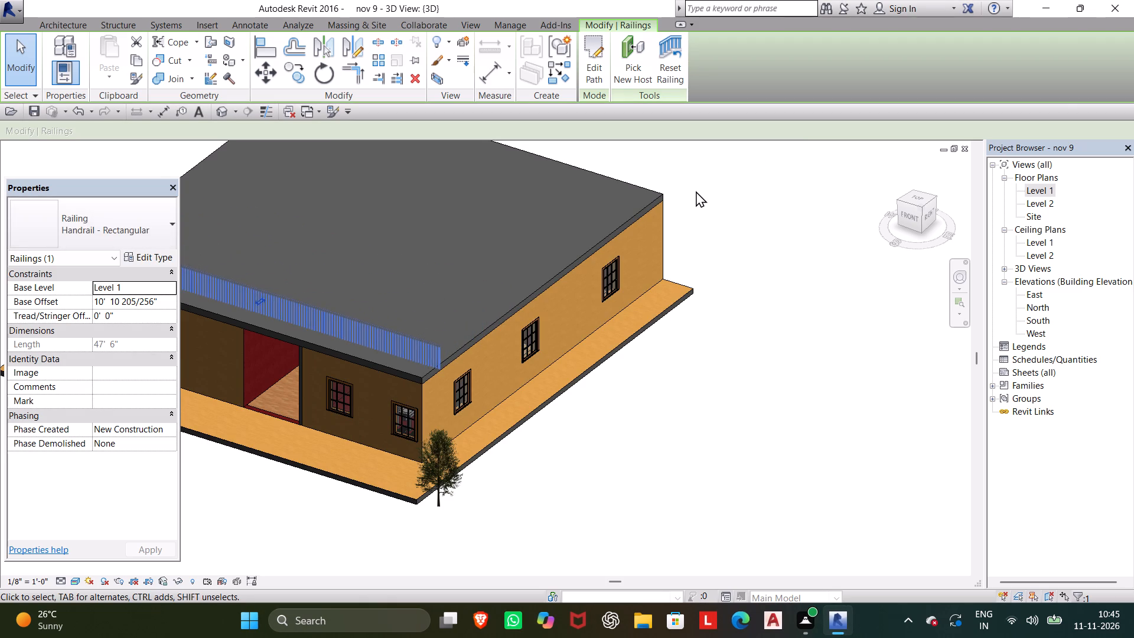
key("Down")
key("Down")
key("Down")
key("Down")
key("Down")
key("Down")
key("Left")
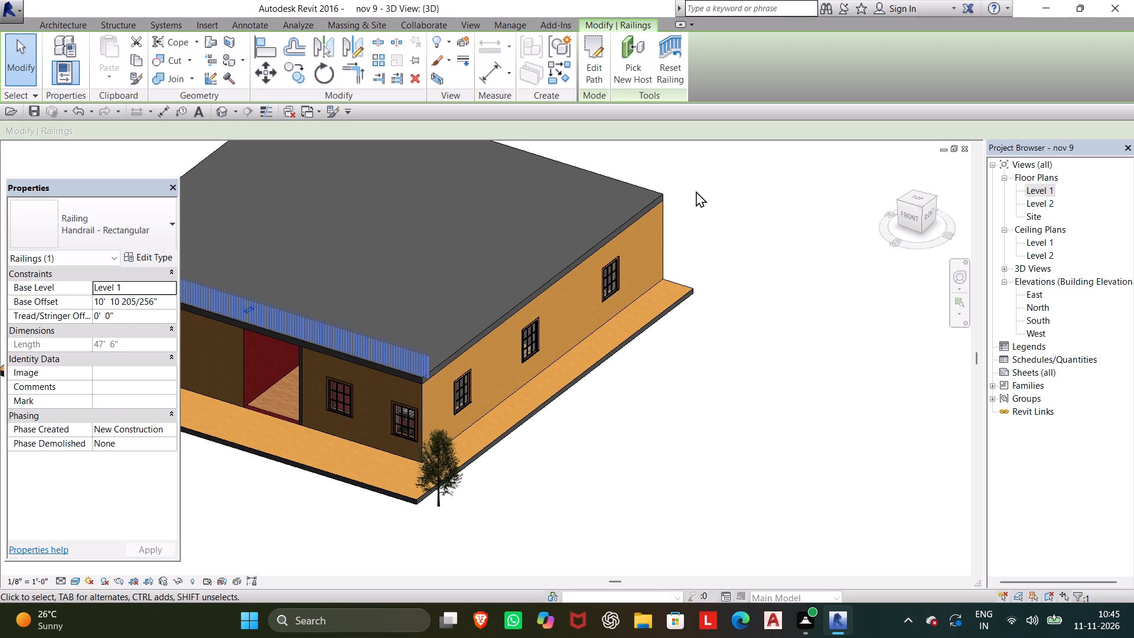
key("Left")
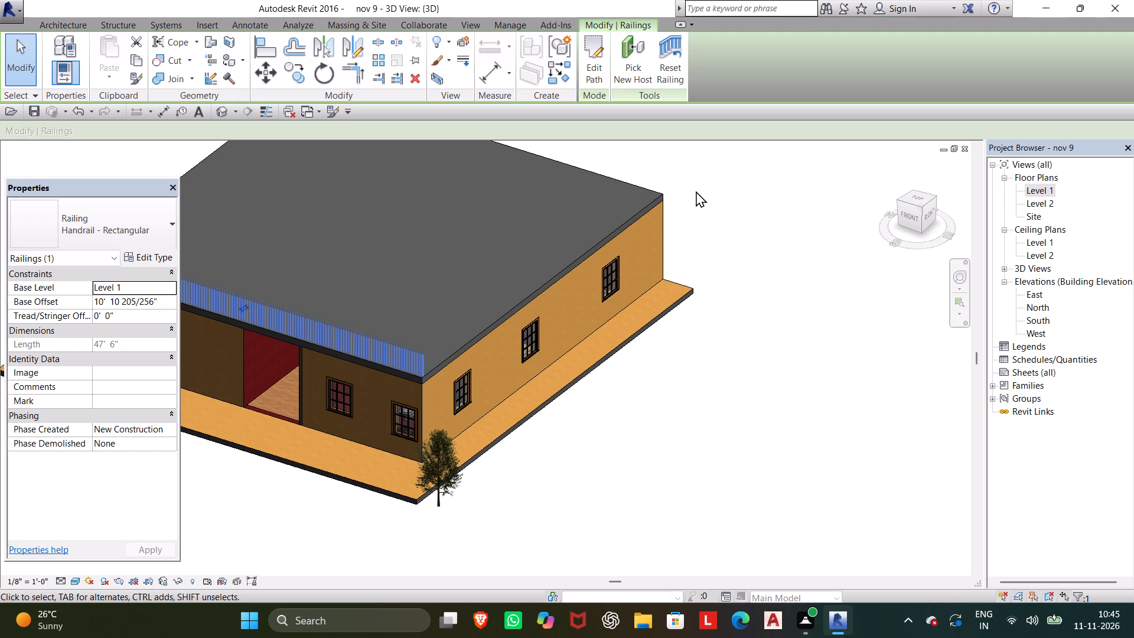
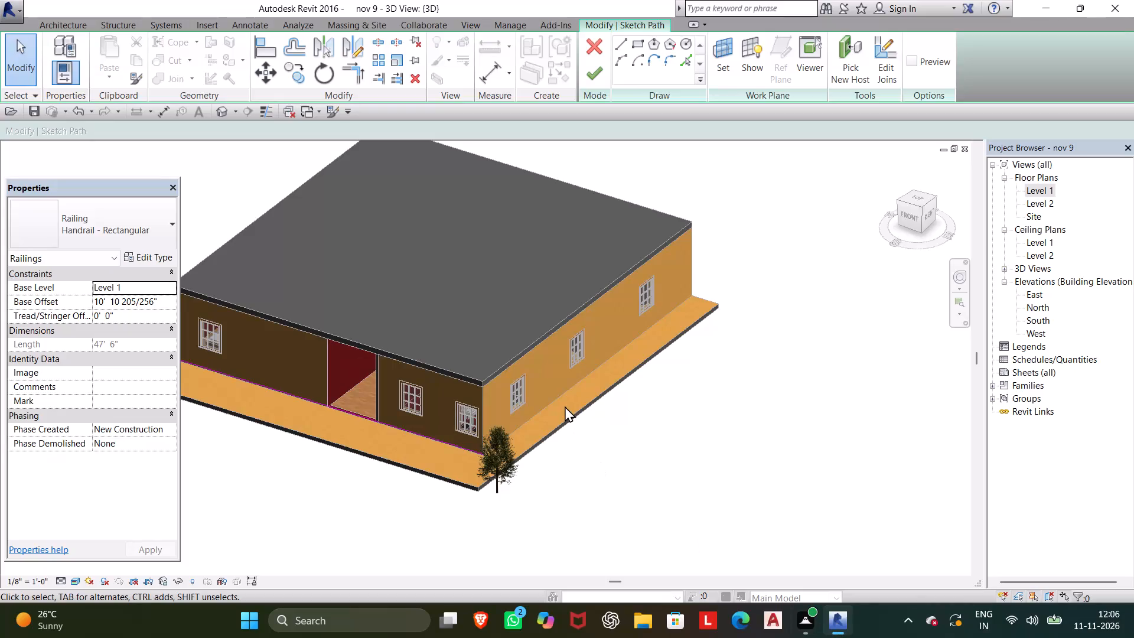
Finish the path edit of the railing on the roof's front edge and deselect the railing.
scroll(565, 406, "right", 1)
key("Escape")
key("Escape")
key("Escape")
key("Escape")
key("Escape")
key("Escape")
key("Escape")
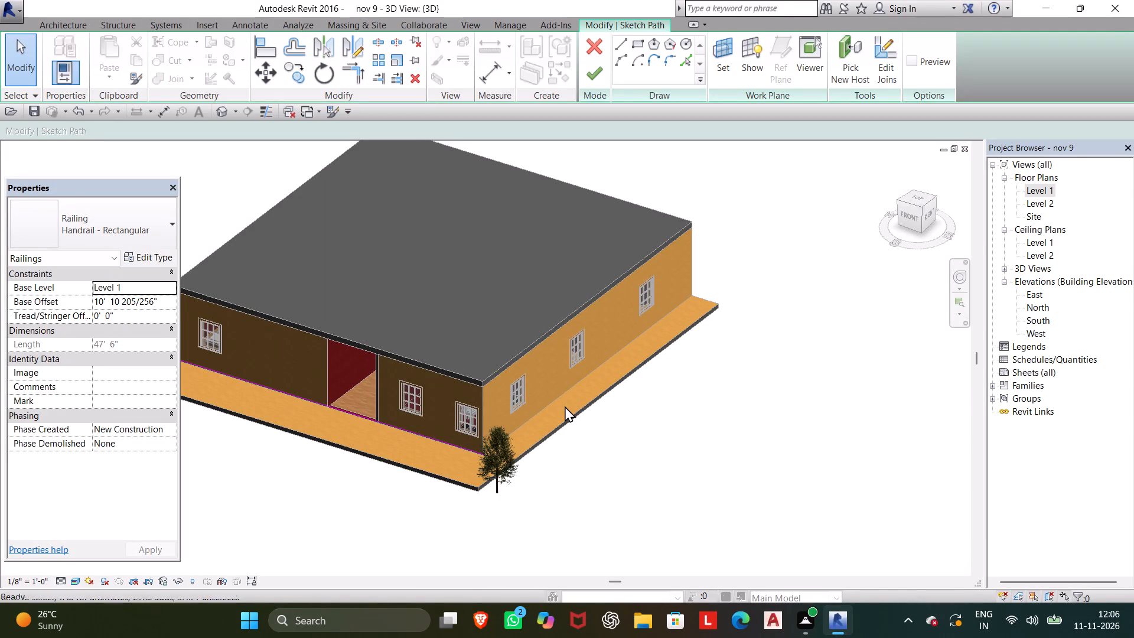
left_click(586, 79)
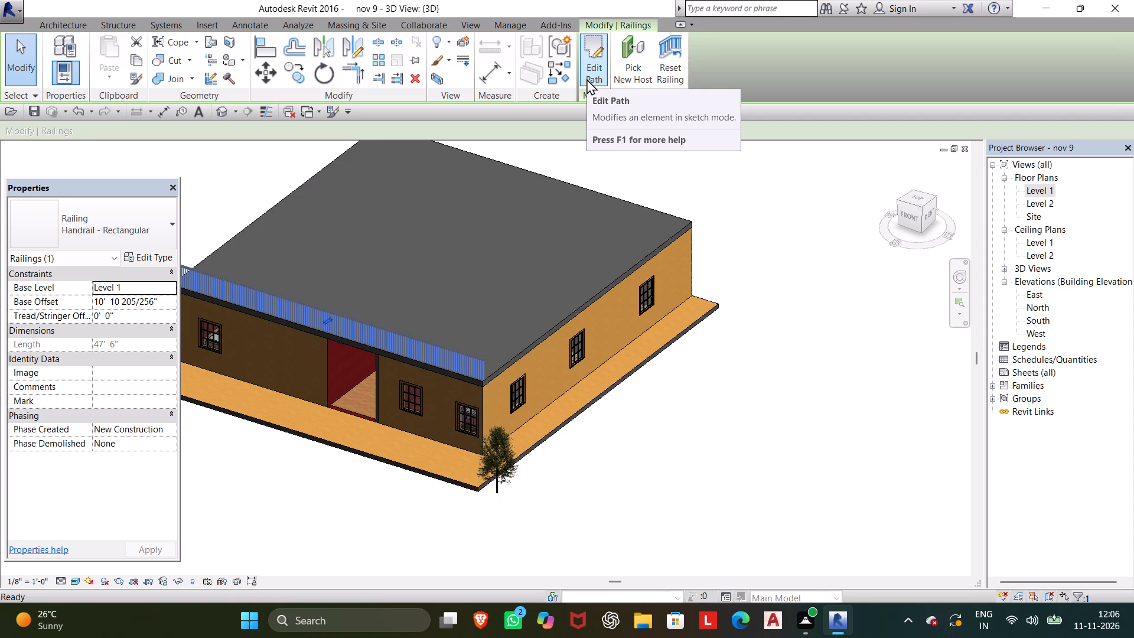
key("Escape")
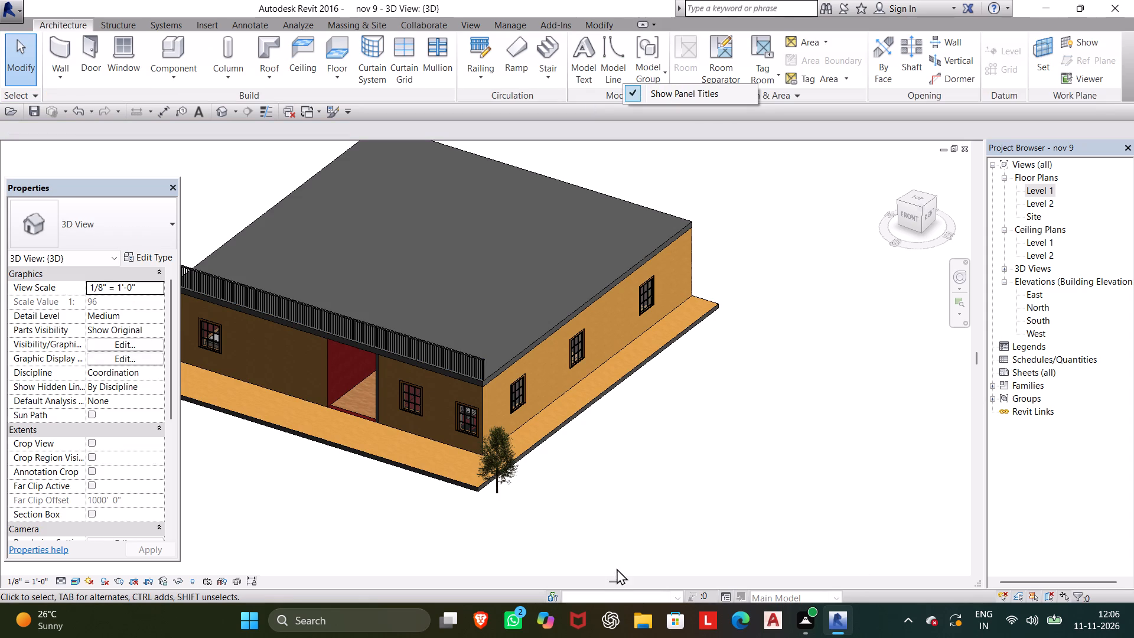
Examine the whole house exterior in 3D, including the railing along the roof's front edge.
scroll(625, 486, "down", 2)
middle_click_drag(629, 468, 817, 460, "shift")
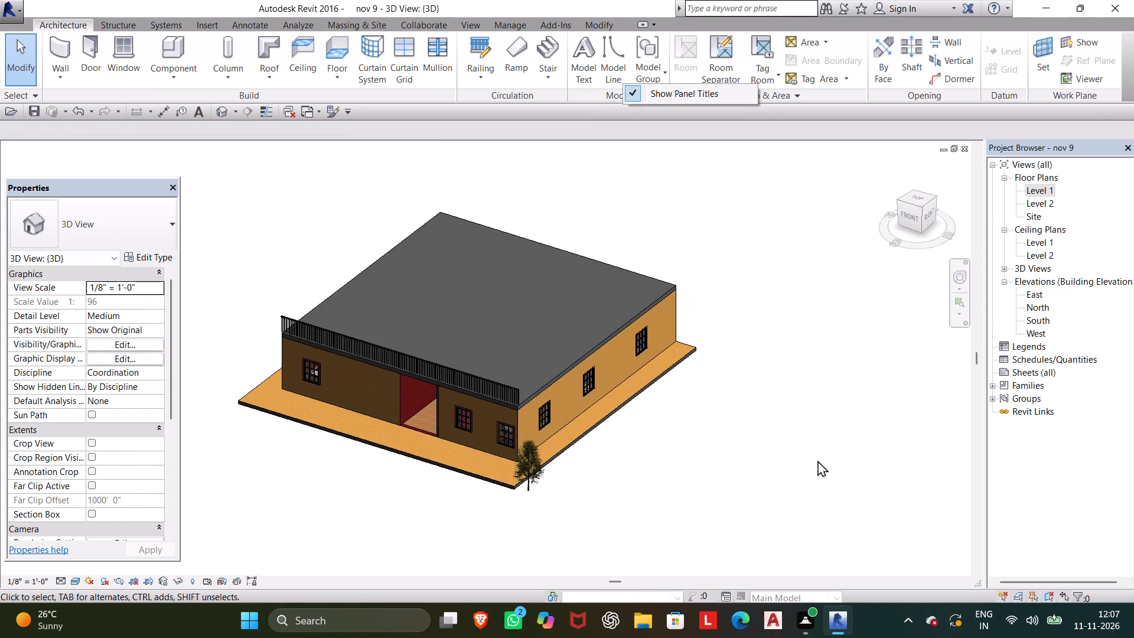
middle_click_drag(817, 460, 812, 462, "shift")
scroll(735, 435, "down", 1)
middle_click_drag(700, 430, 728, 398, "shift")
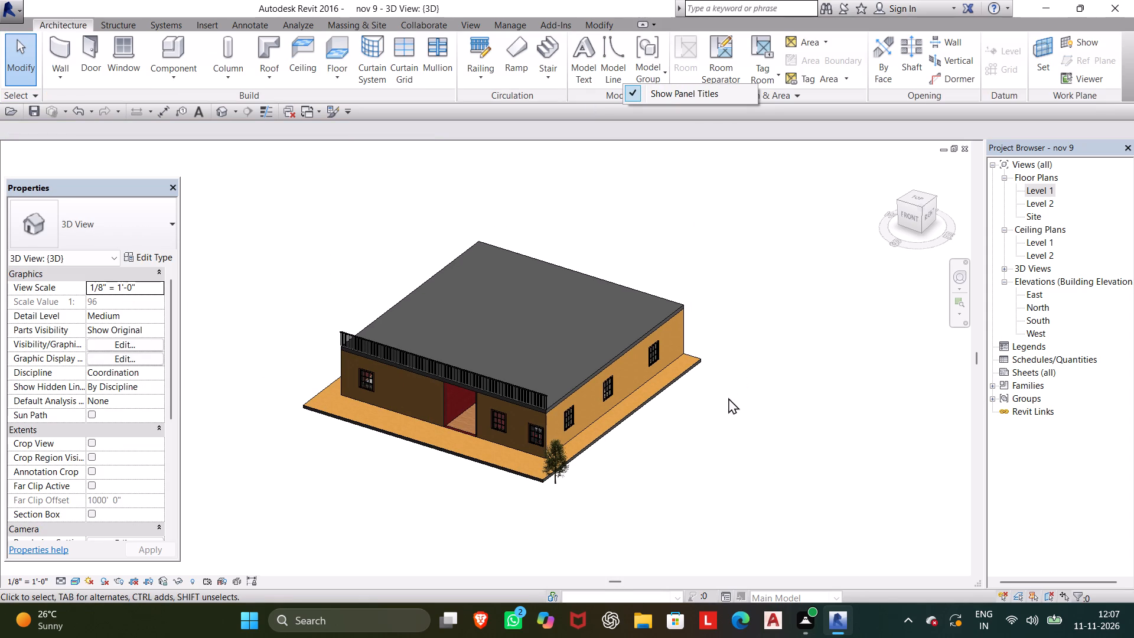
middle_click_drag(728, 398, 728, 396, "shift")
scroll(728, 379, "down", 1, "shift")
middle_click_drag(727, 388, 730, 376, "shift")
scroll(728, 385, "up", 1, "shift")
scroll(715, 372, "down", 2)
middle_click_drag(690, 382, 693, 390)
middle_click(693, 397)
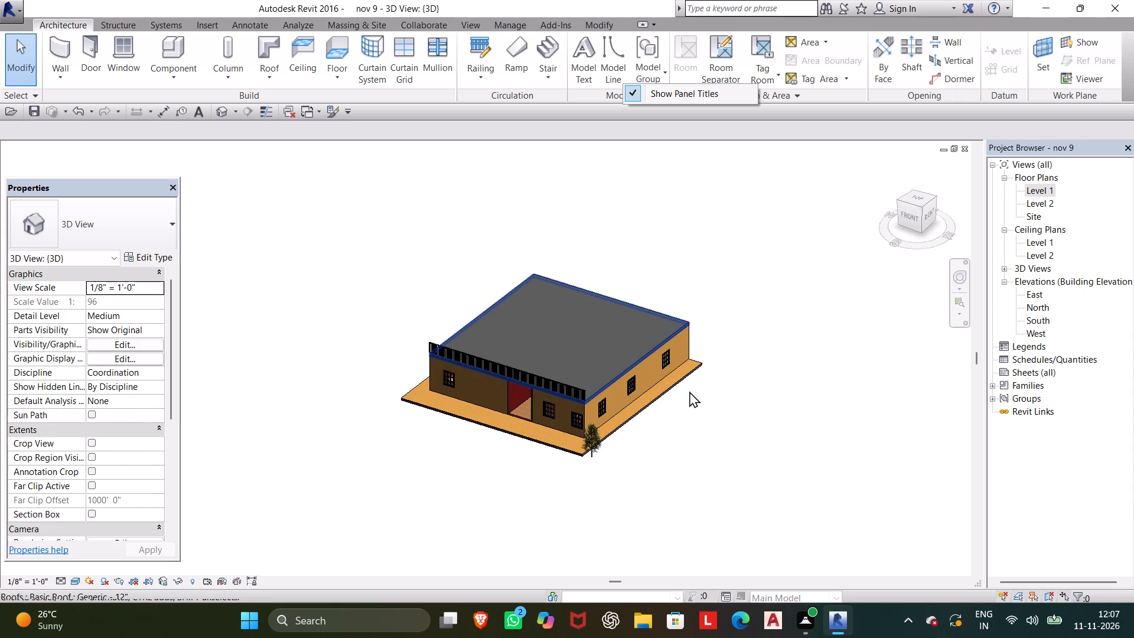
key("Escape")
key("Escape")
key("Escape")
key("Escape")
key("Escape")
key("Escape")
key("Escape")
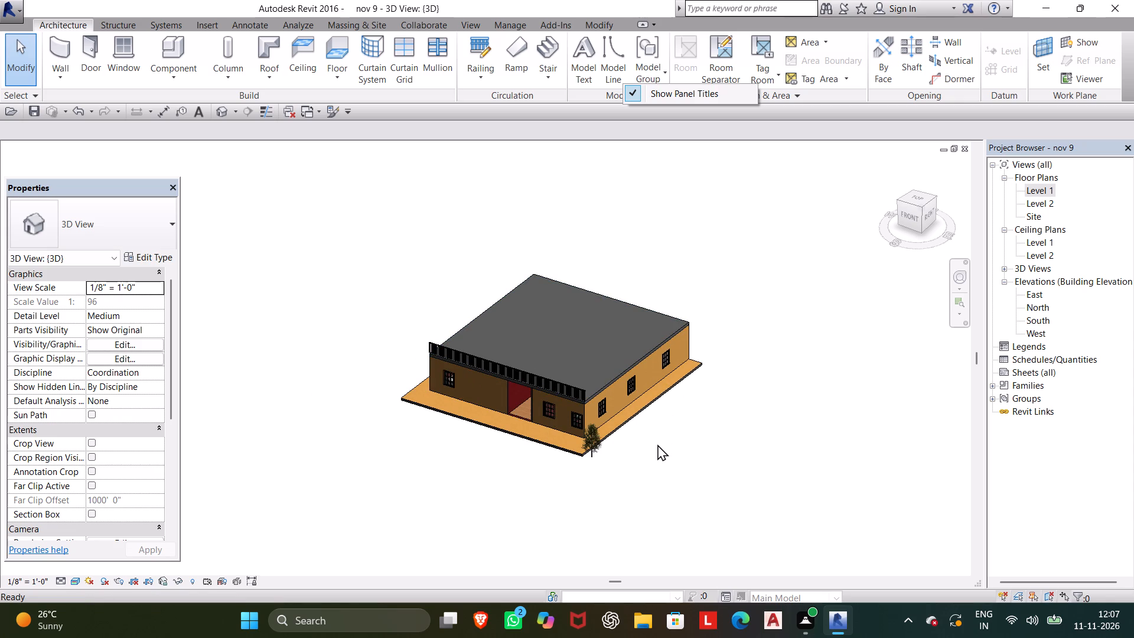
middle_click_drag(657, 444, 664, 425, "shift")
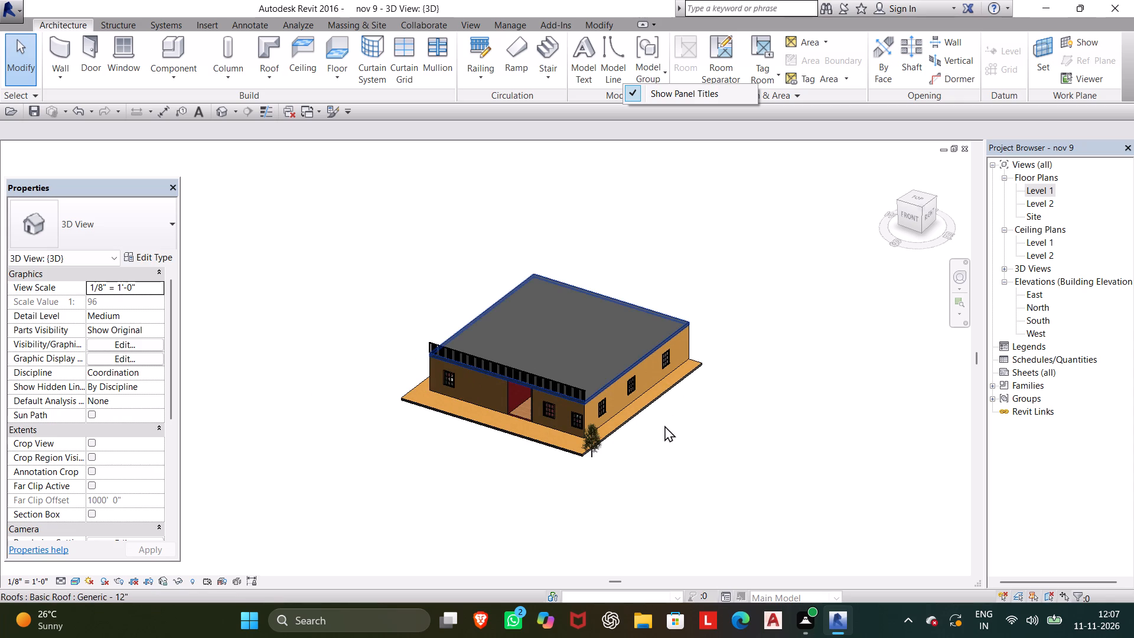
middle_click_drag(664, 425, 708, 407, "shift")
In the Level 1 floor plan, nudge the Red Ash tree west along the slab's front edge and slightly toward the house.
double_click(1044, 189)
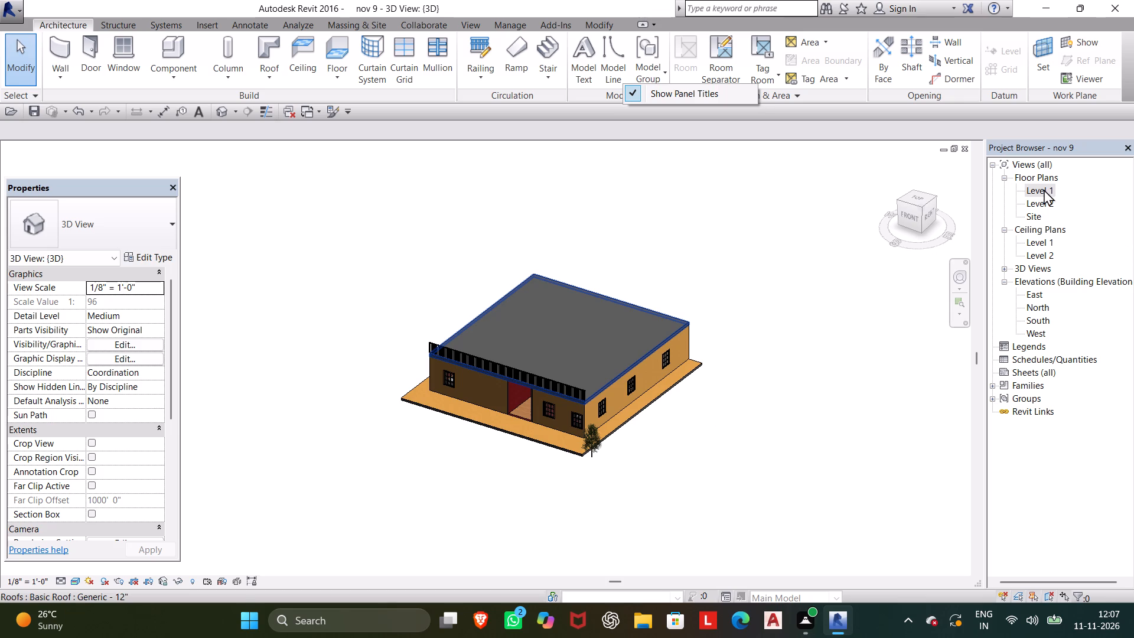
double_click(1042, 189)
scroll(584, 255, "down", 1)
middle_click_drag(584, 256, 602, 311)
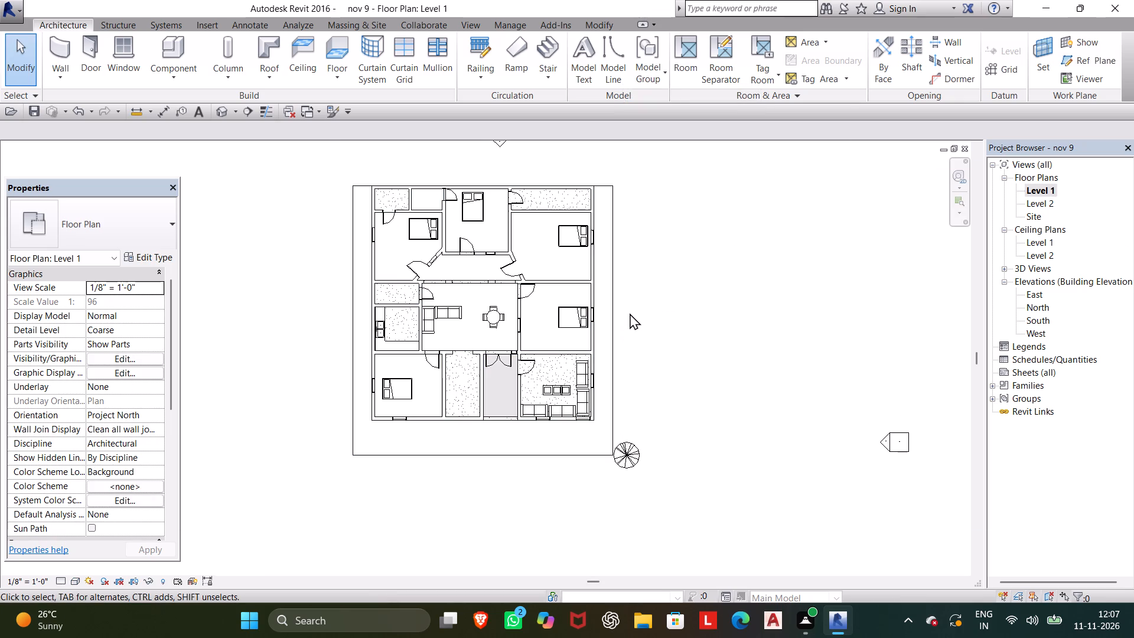
left_click(620, 458)
key("Left")
key("Left")
key("Left")
key("Left")
key("Left")
key("Left")
key("Left")
key("Left")
key("Left")
key("Left")
key("Left")
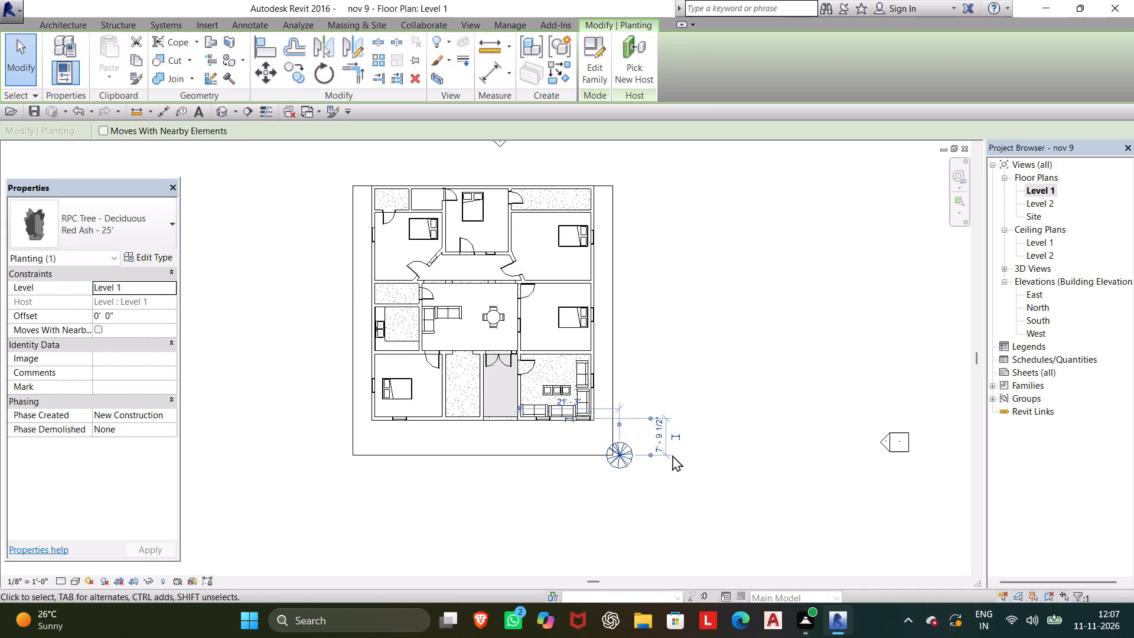
key("Left")
key("Up")
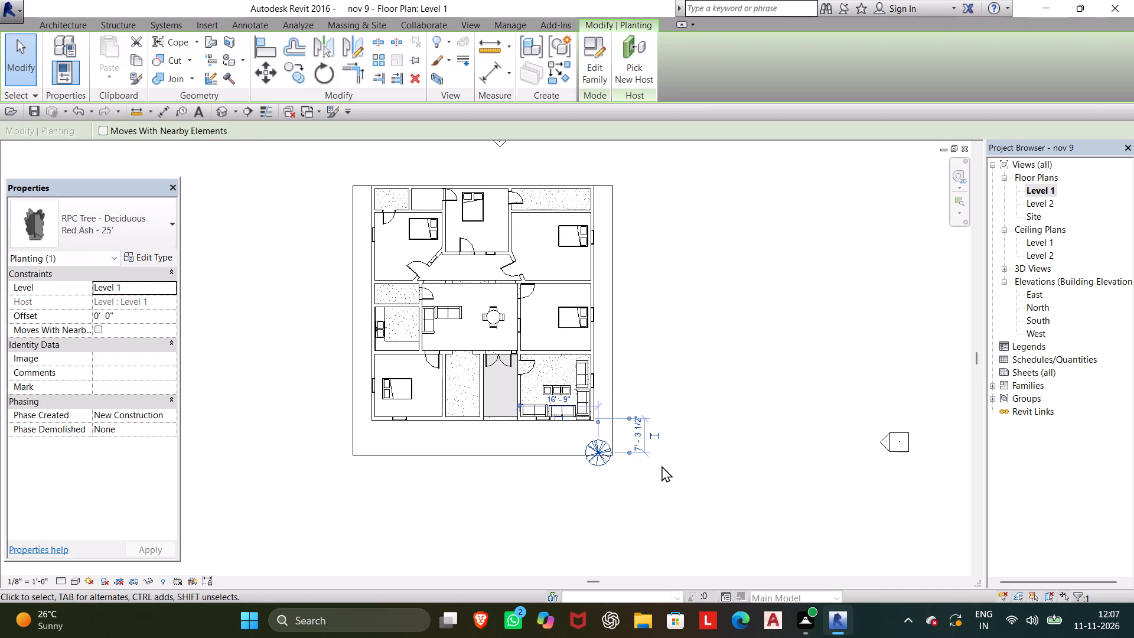
left_click(661, 470)
Copy the Red Ash tree about 51' 6" west to the slab's other front corner.
left_click(598, 450)
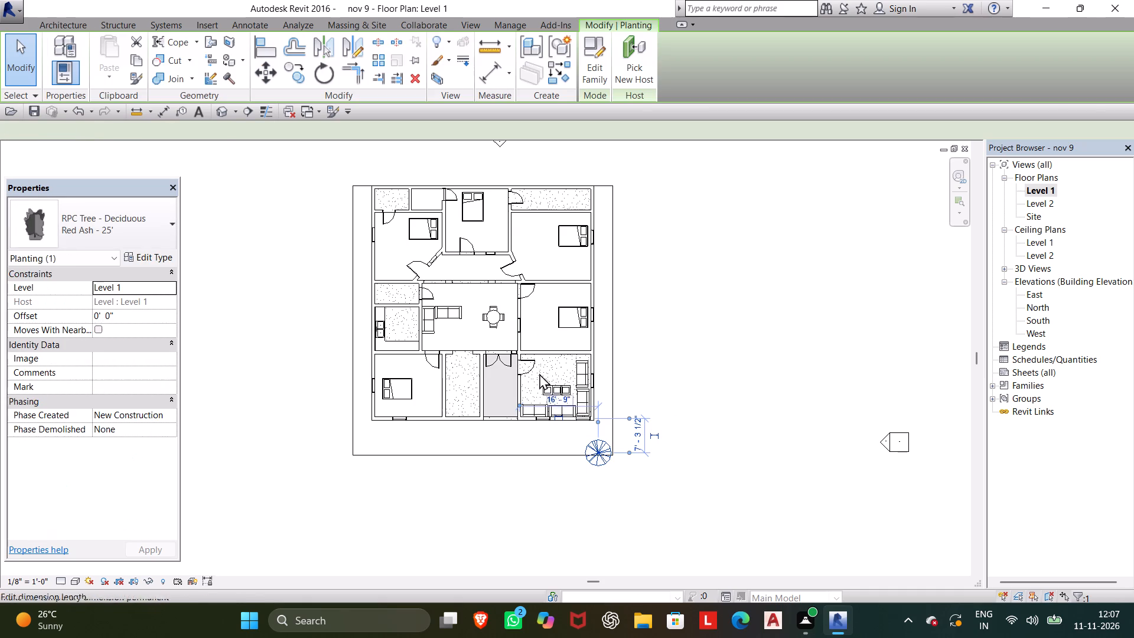
left_click(292, 70)
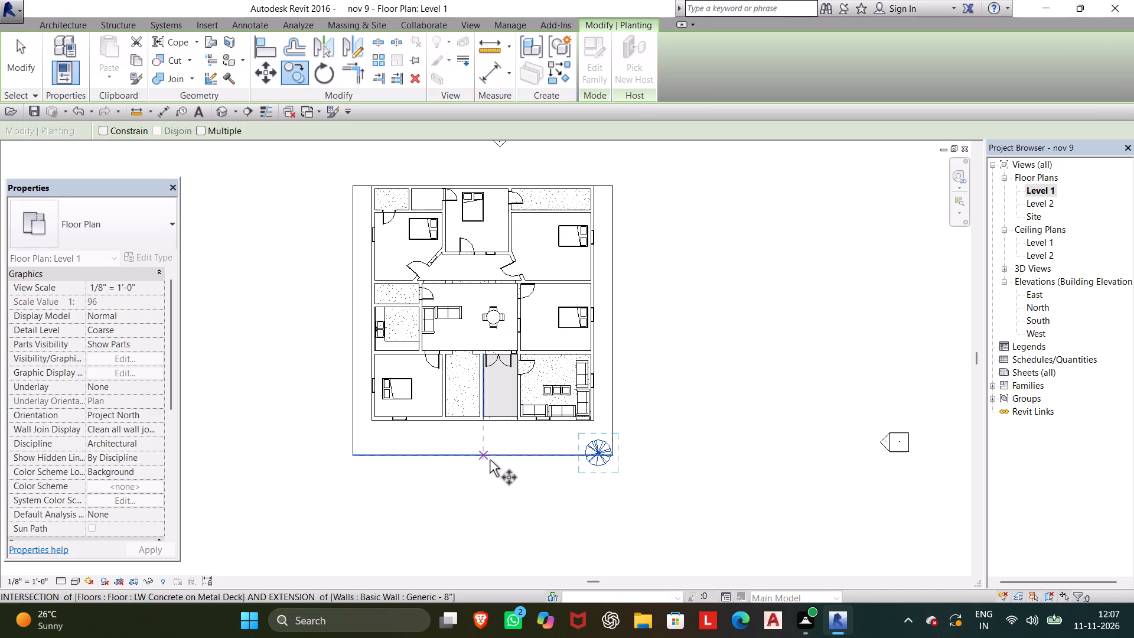
left_click(600, 453)
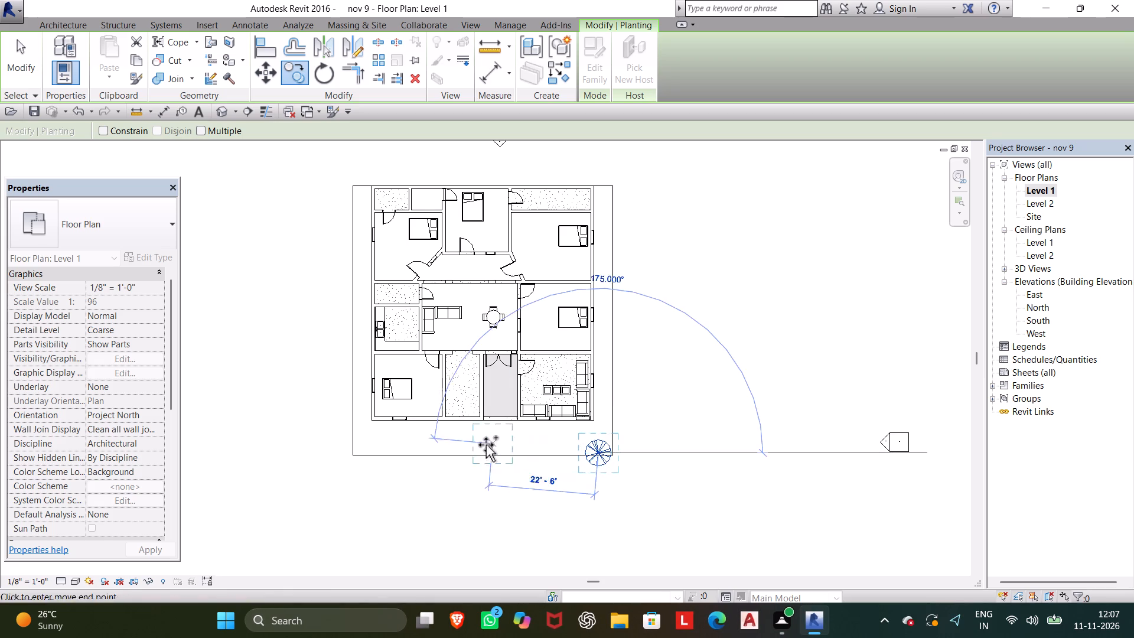
scroll(368, 450, "up", 1)
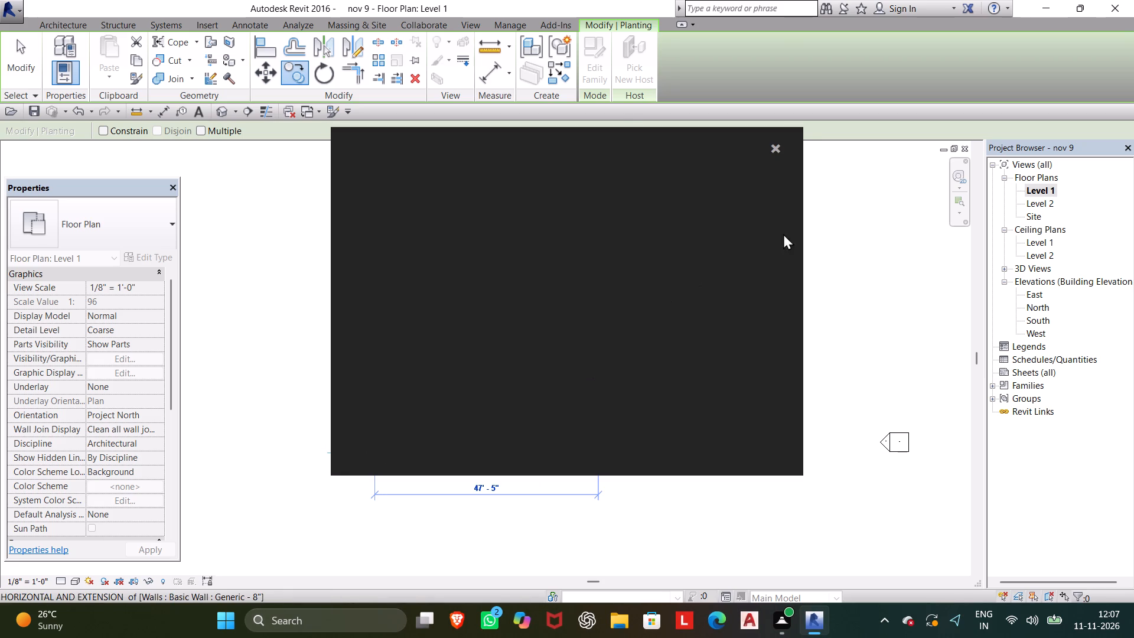
left_click(777, 148)
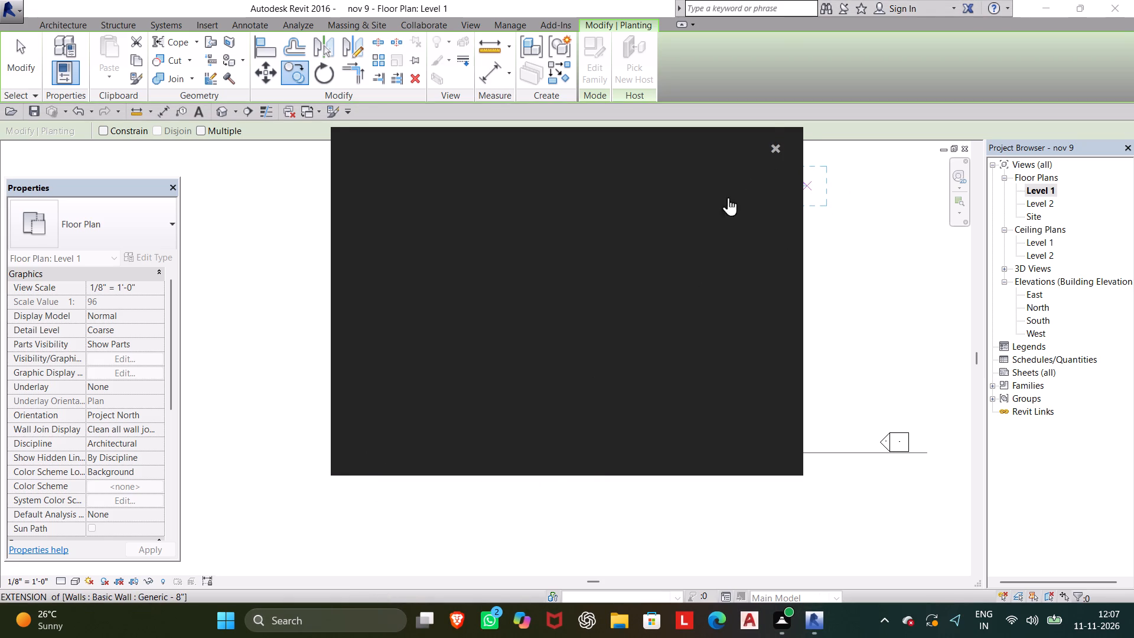
scroll(363, 457, "up", 7)
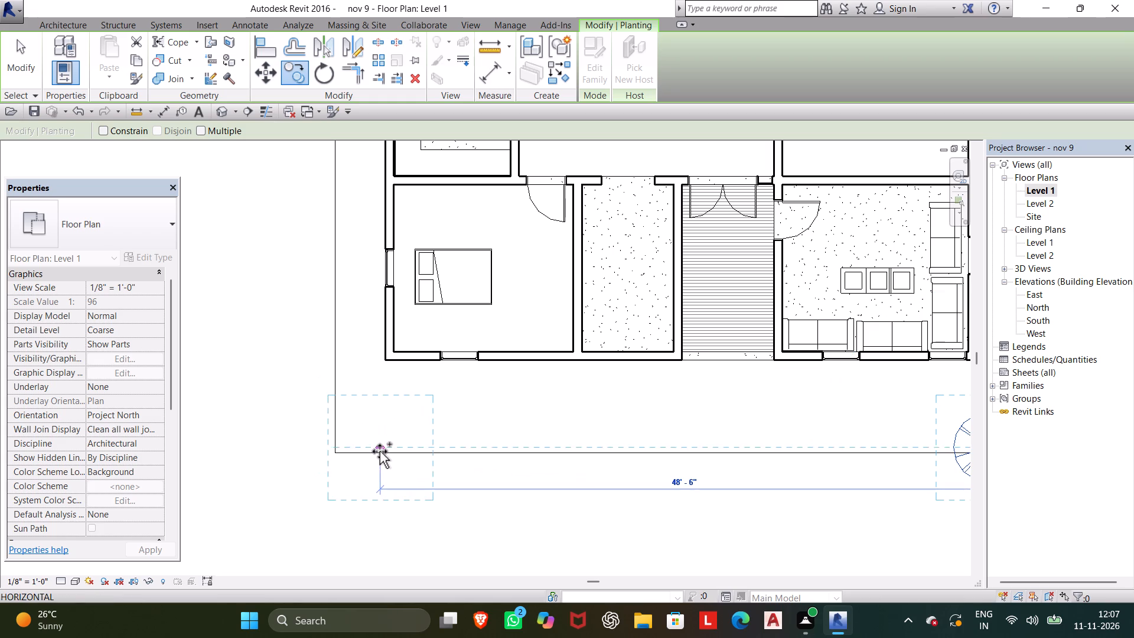
left_click(346, 447)
scroll(377, 441, "down", 3)
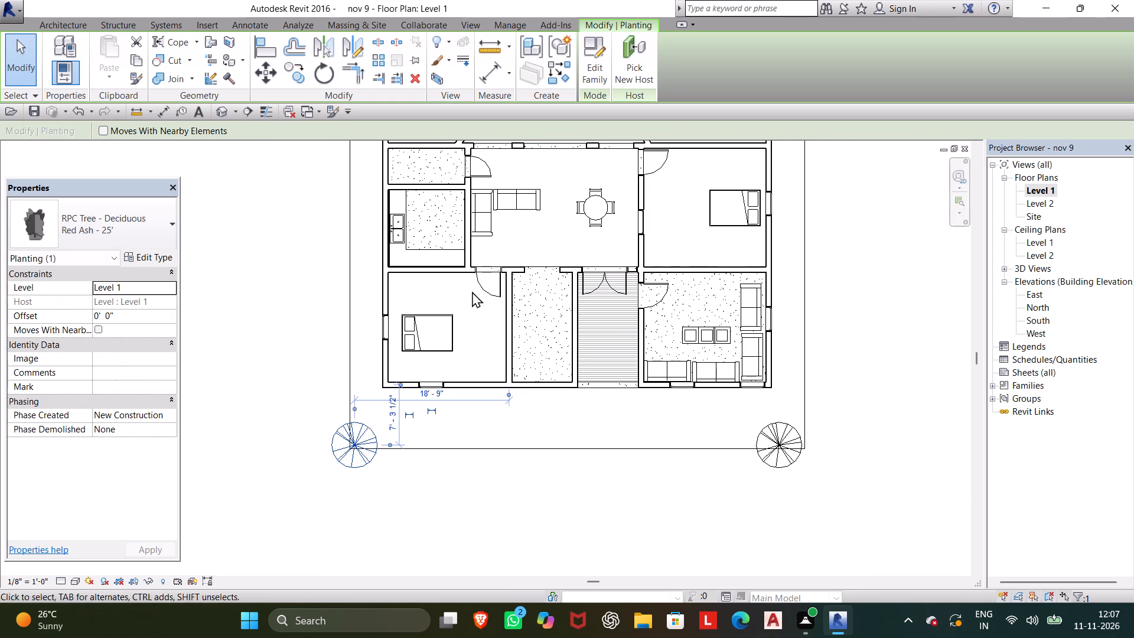
Make multiple copies of the southwest corner tree along the slab's front edge, spaced about 21' 0" and 19' 6" apart.
left_click(295, 74)
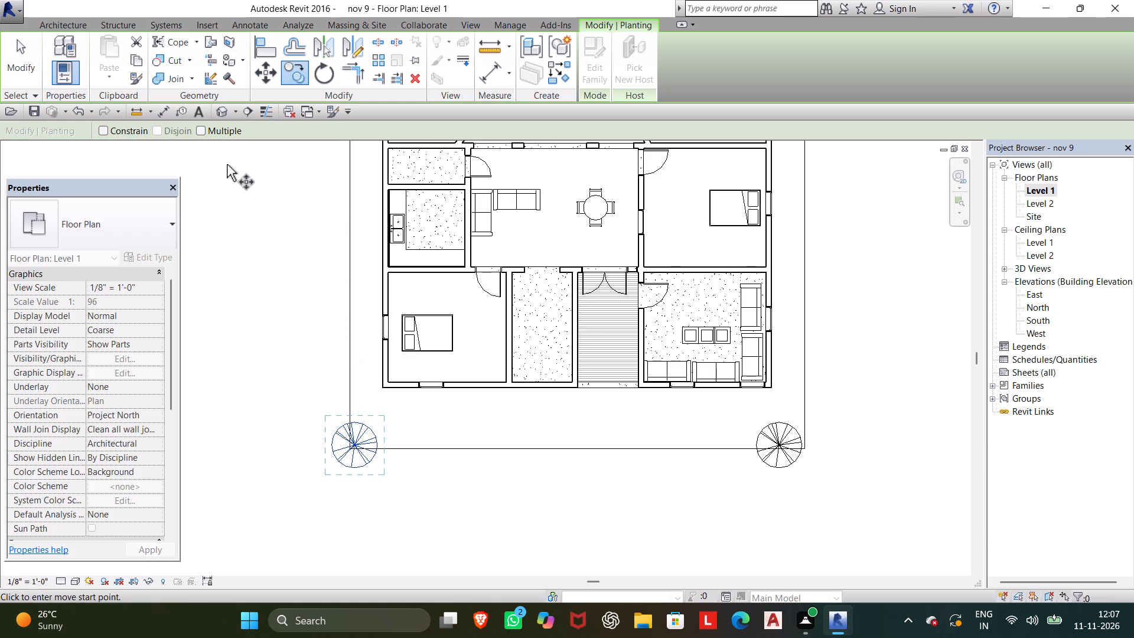
left_click(201, 131)
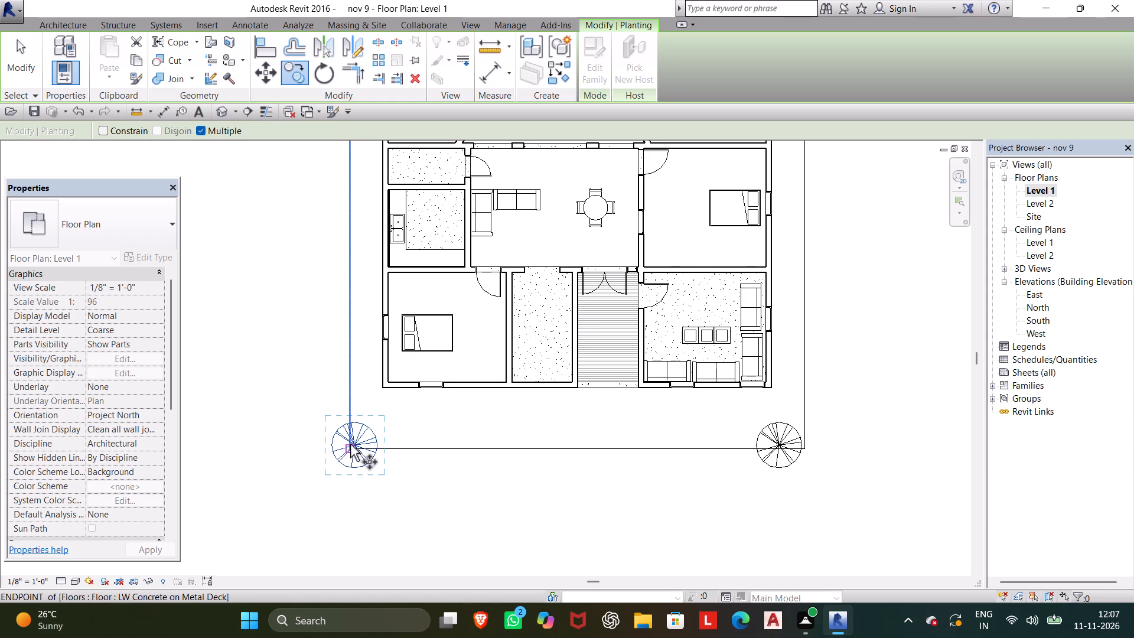
left_click(355, 444)
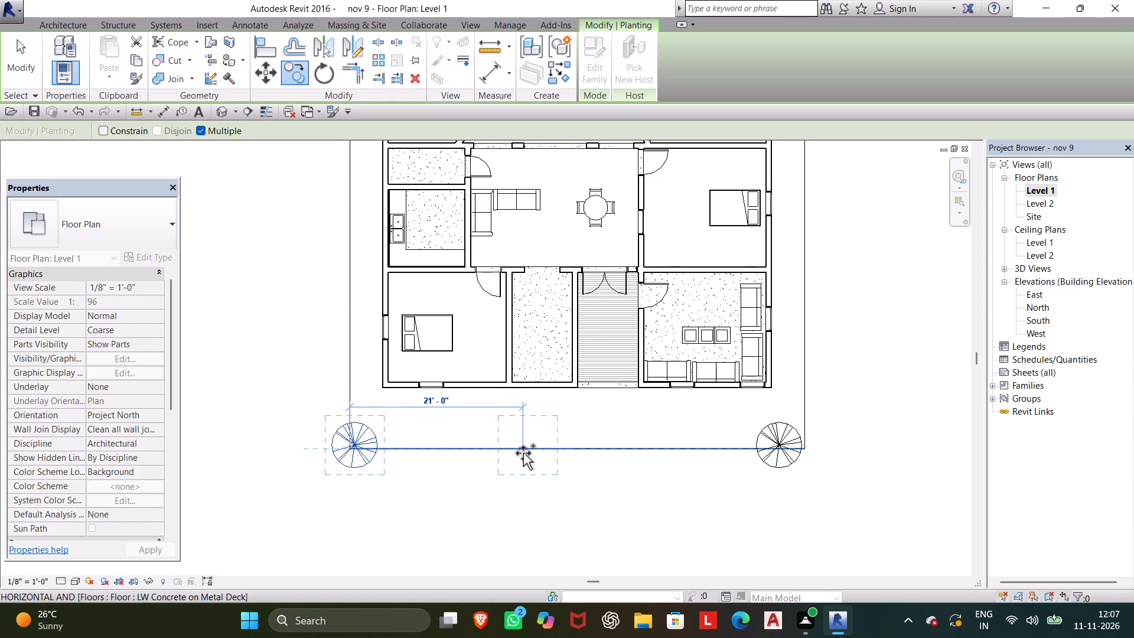
left_click(523, 453)
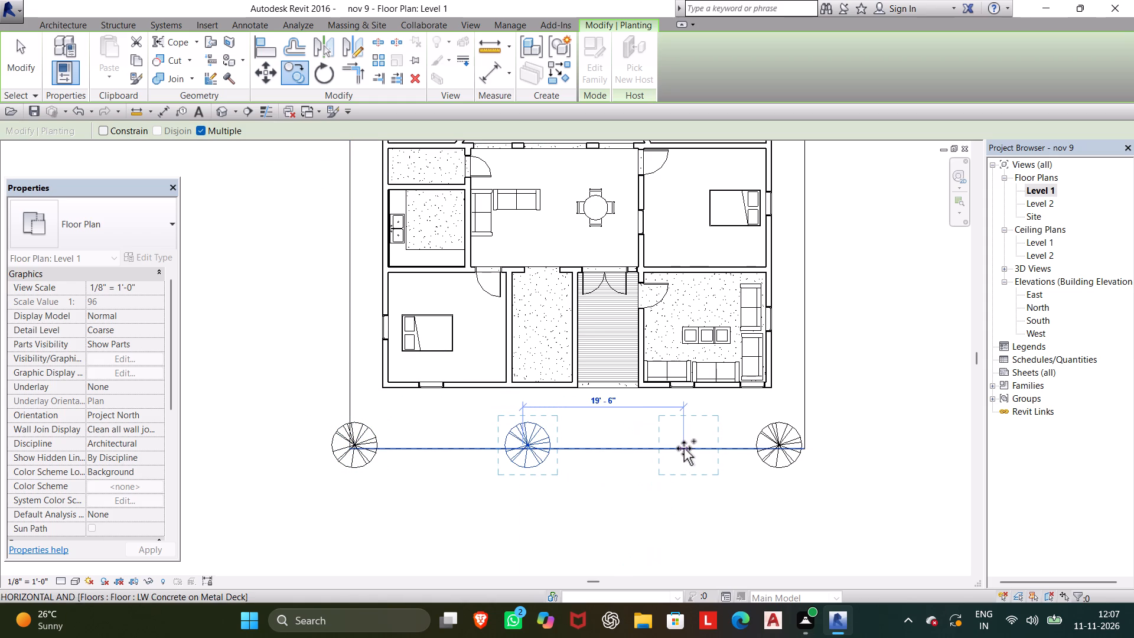
left_click(684, 448)
Add one more tree copy on each of the slab's east and west side edges, beside the front rooms.
scroll(662, 441, "down", 3)
middle_click_drag(658, 448, 613, 530)
scroll(613, 529, "up", 1)
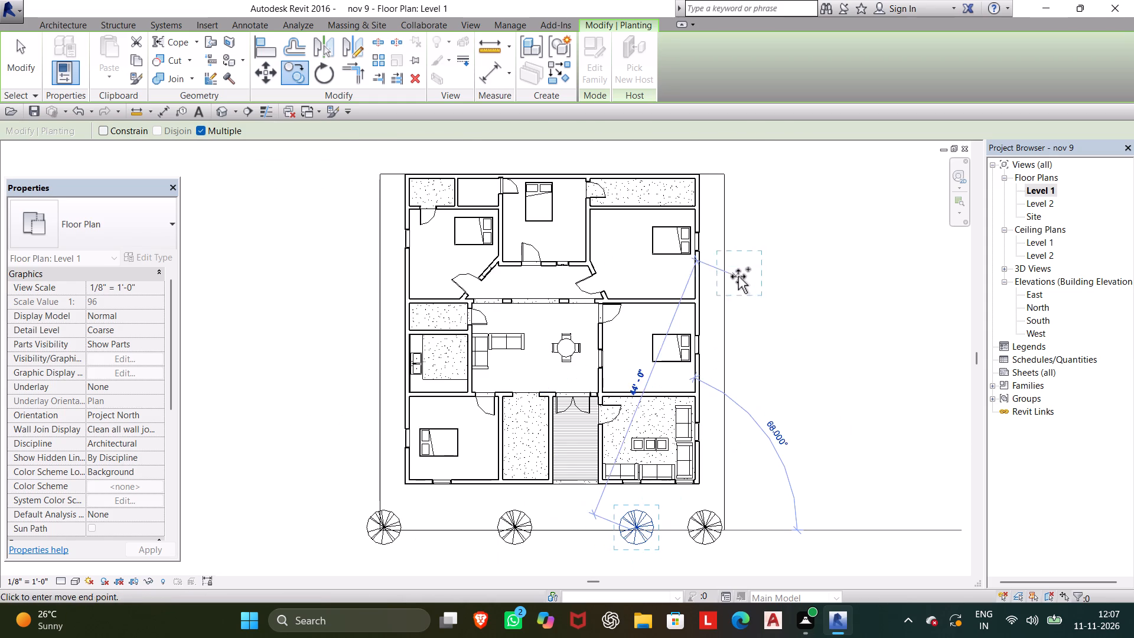
left_click(725, 442)
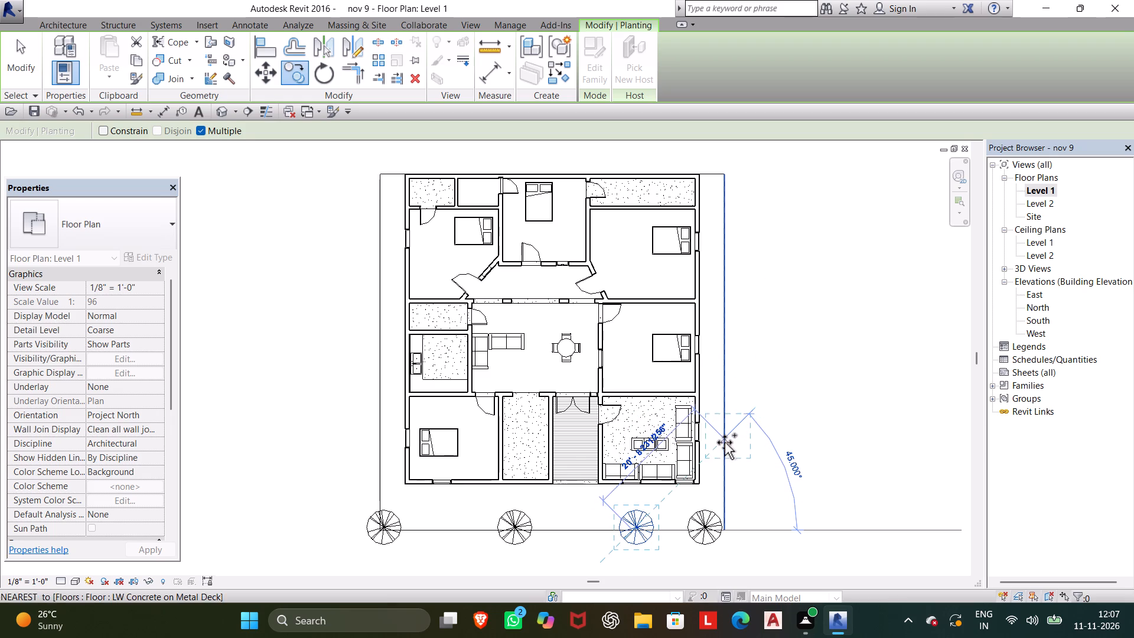
left_click(375, 424)
key("Escape")
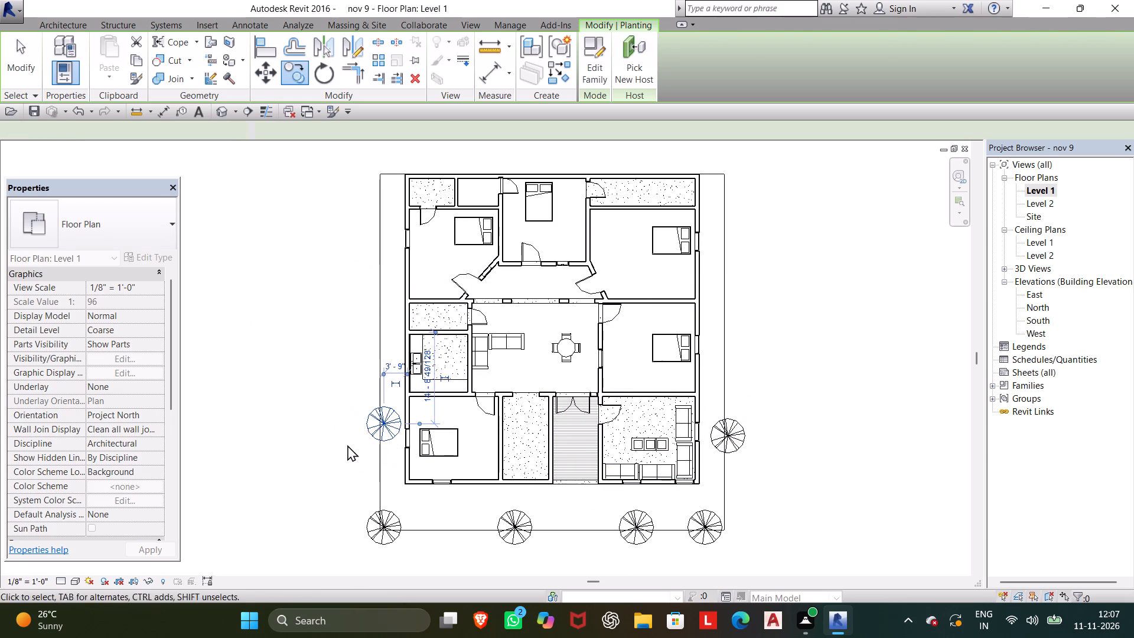
key("Escape")
Nudge the west-side tree outward onto its slab edge and the front tree near the southeast corner forward onto the front edge.
left_click(380, 429)
key("Left")
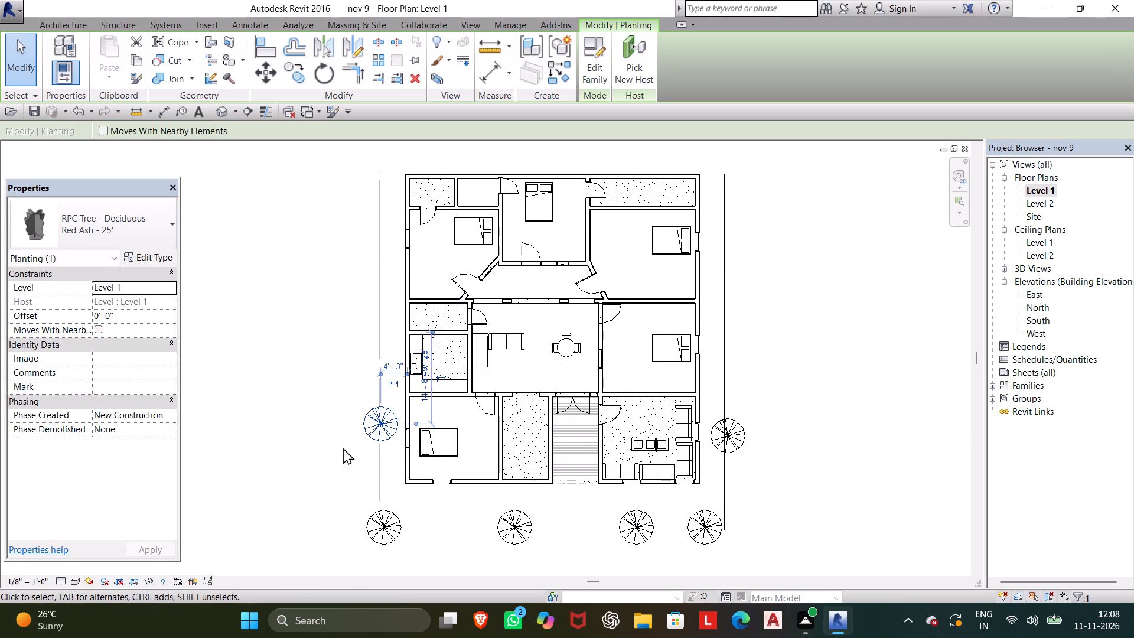
left_click(646, 536)
key("Down")
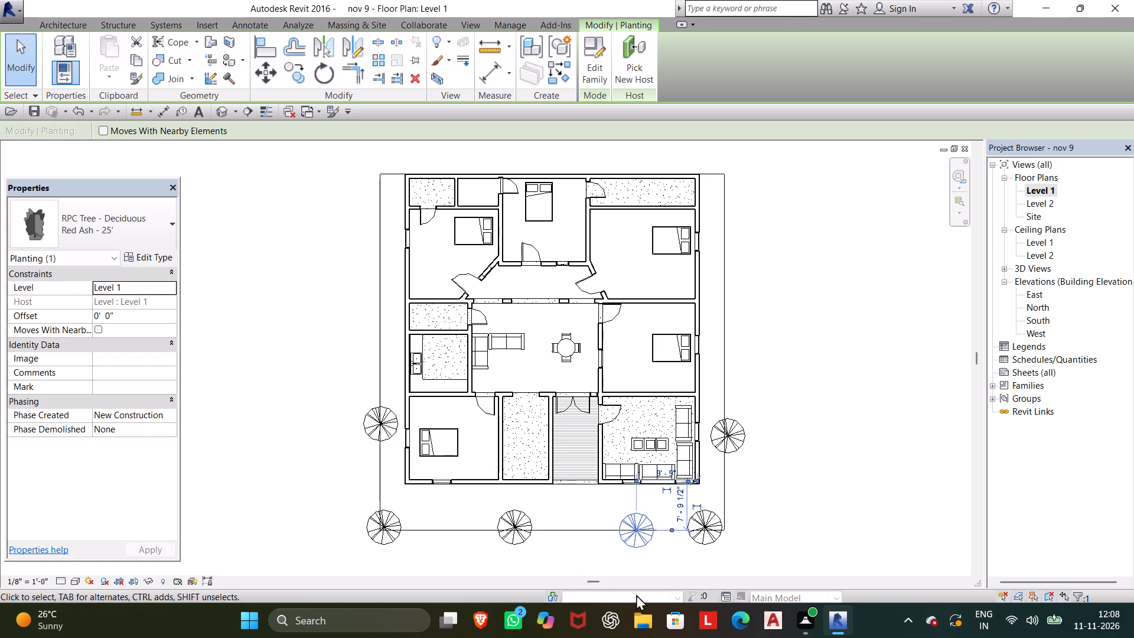
Nudge the easternmost front tree outward and forward onto the slab's southeast corner.
left_click(709, 539)
key("Right")
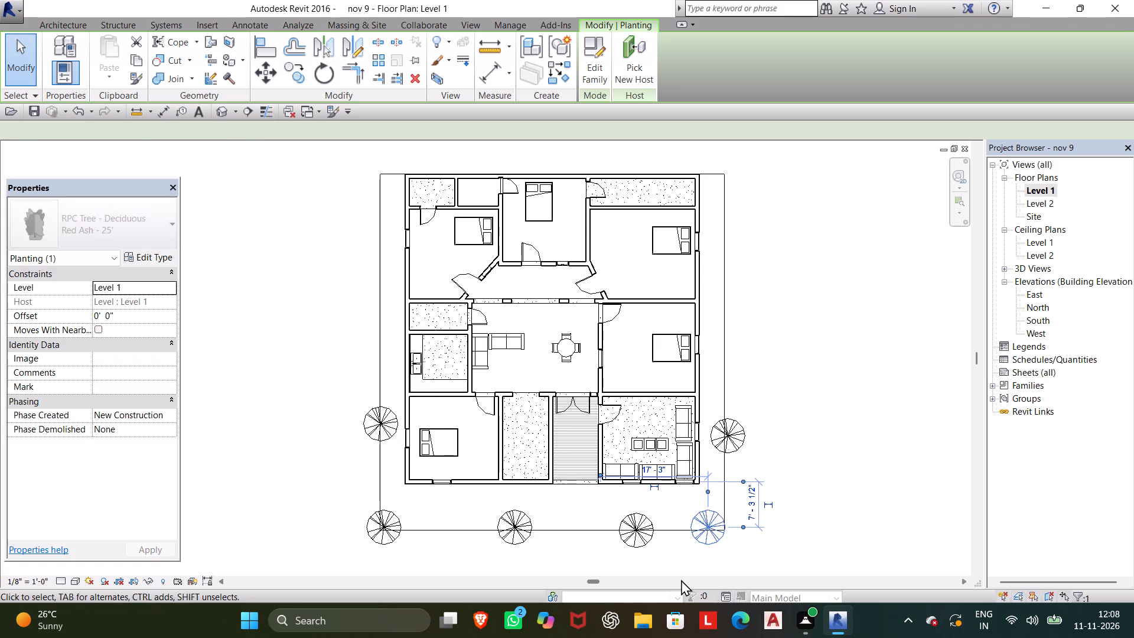
key("Right")
key("Right")
key("Down")
key("Right")
key("Right")
key("Right")
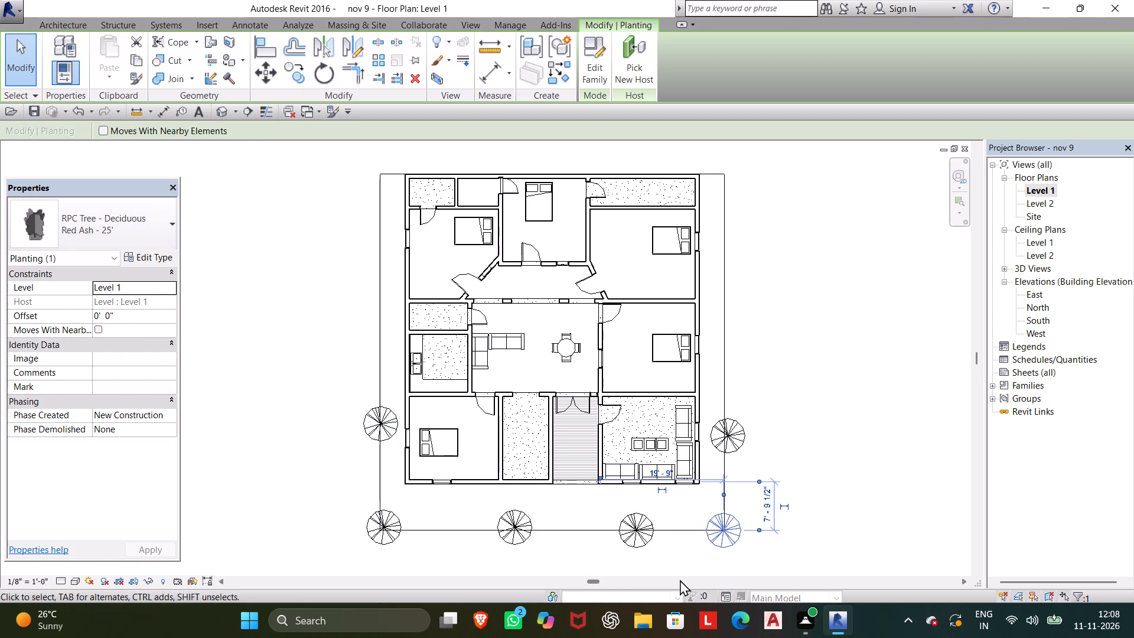
left_click(614, 564)
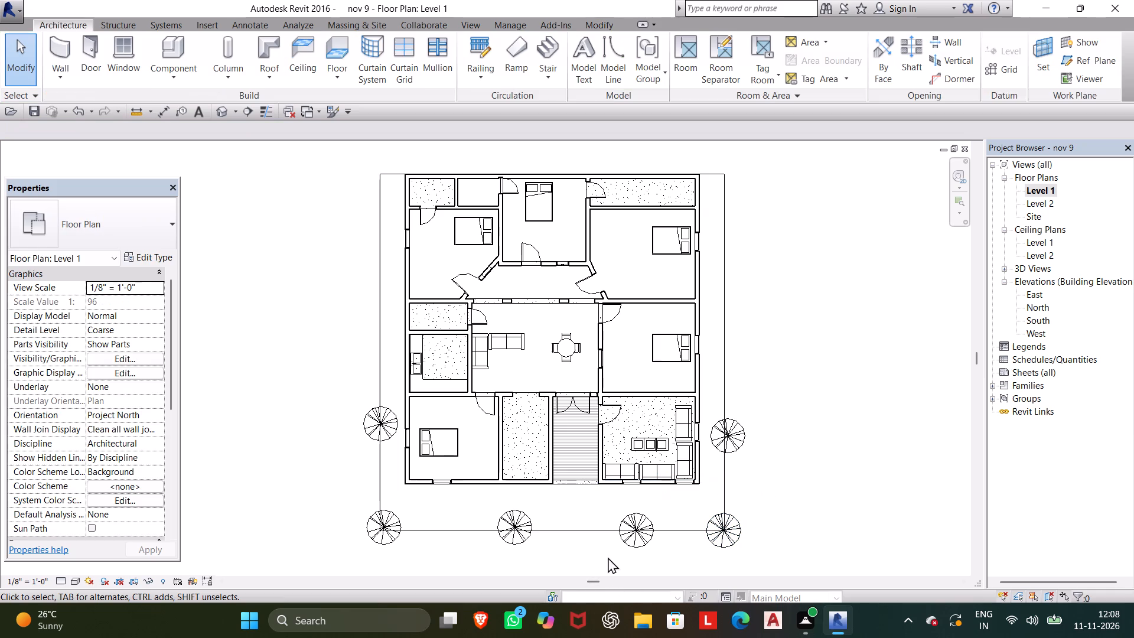
Nudge the front tree just west of the entrance forward onto the slab's front edge.
left_click(517, 528)
key("Down")
key("Down")
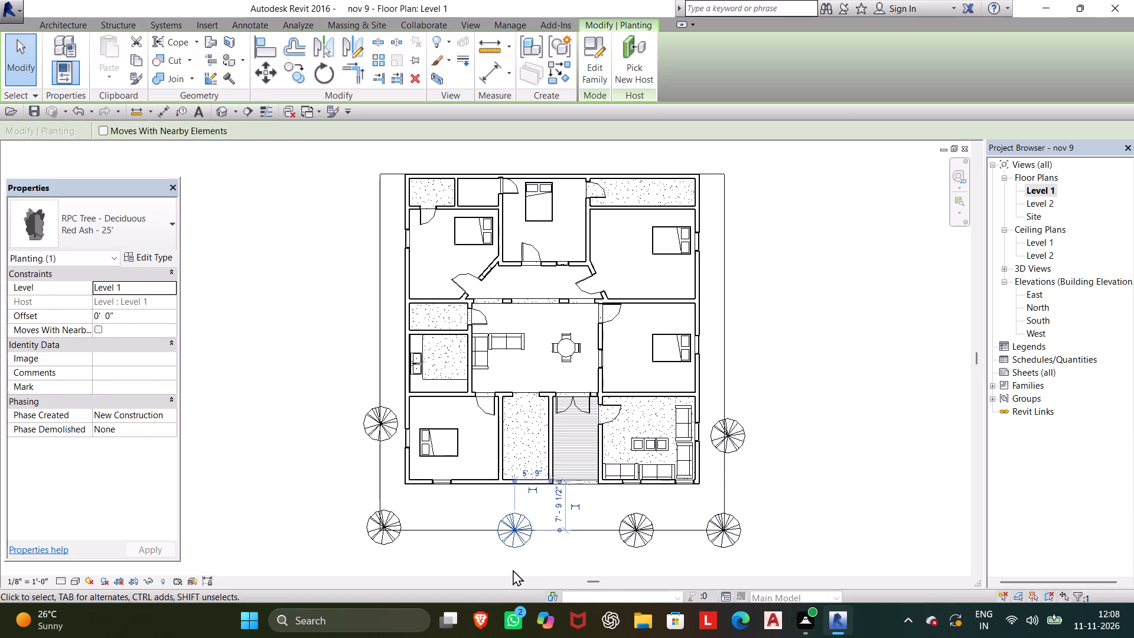
key("Up")
Nudge the westernmost front tree outward onto the slab's southwest corner.
left_click(388, 536)
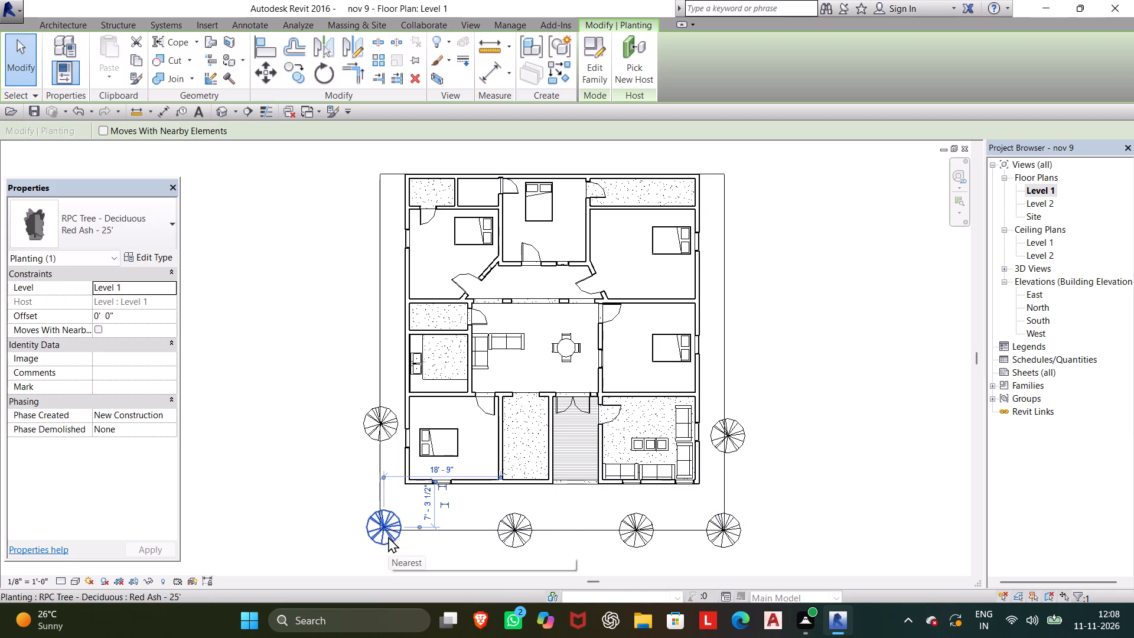
key("Left")
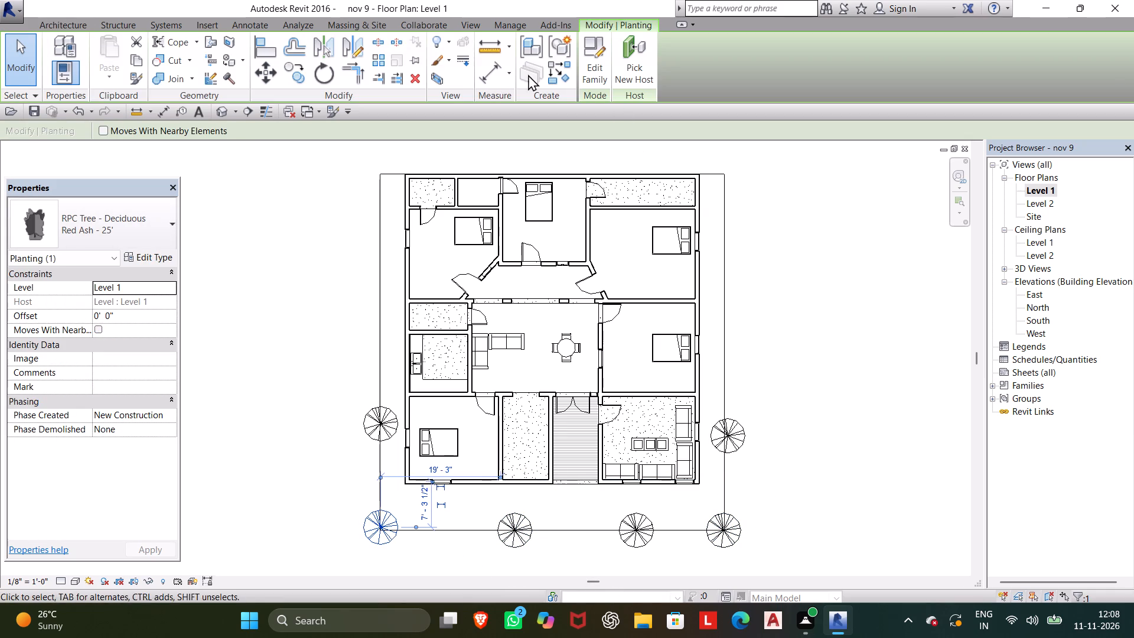
key("Escape")
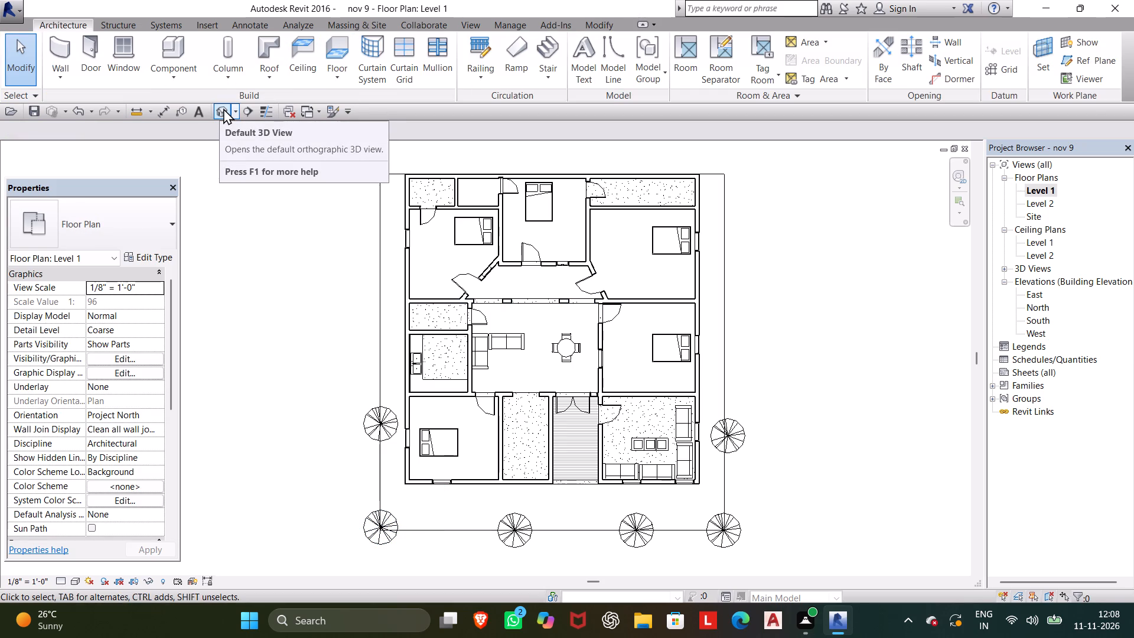
Temporarily hide the Generic - 12" roof in the default 3D view to expose the Level 1 rooms.
left_click(223, 108)
left_click(599, 387)
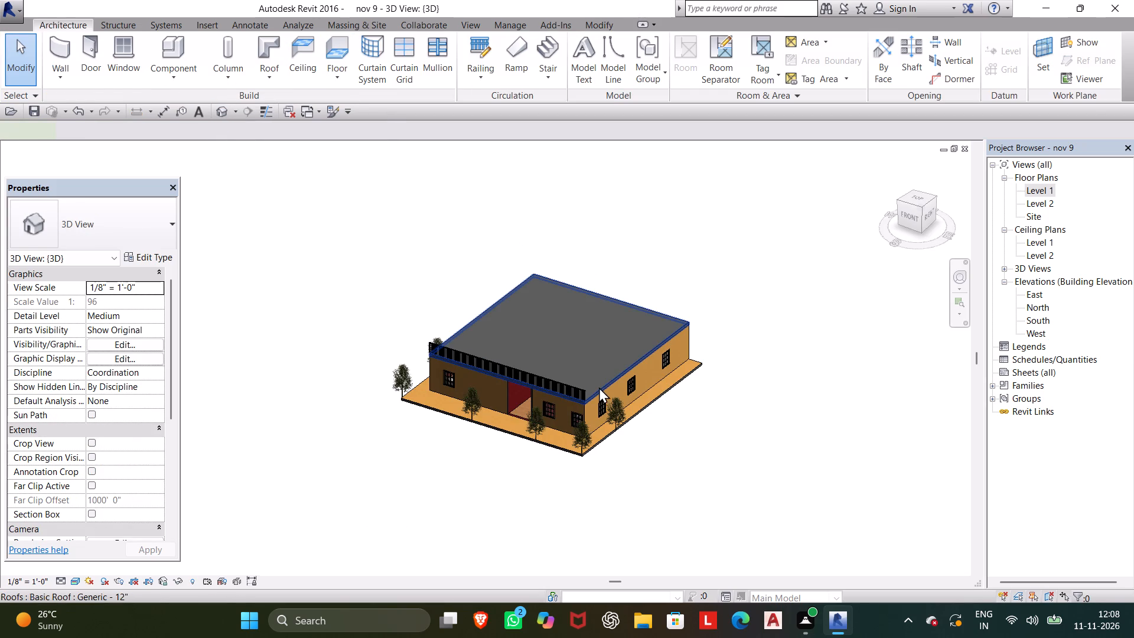
right_click(745, 310)
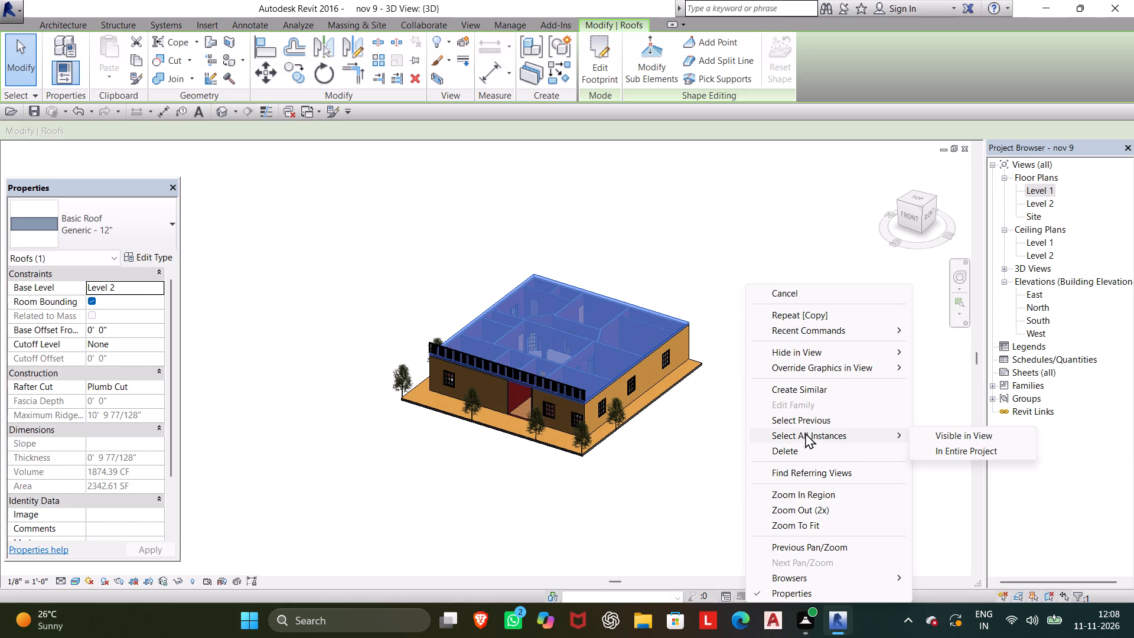
left_click(671, 448)
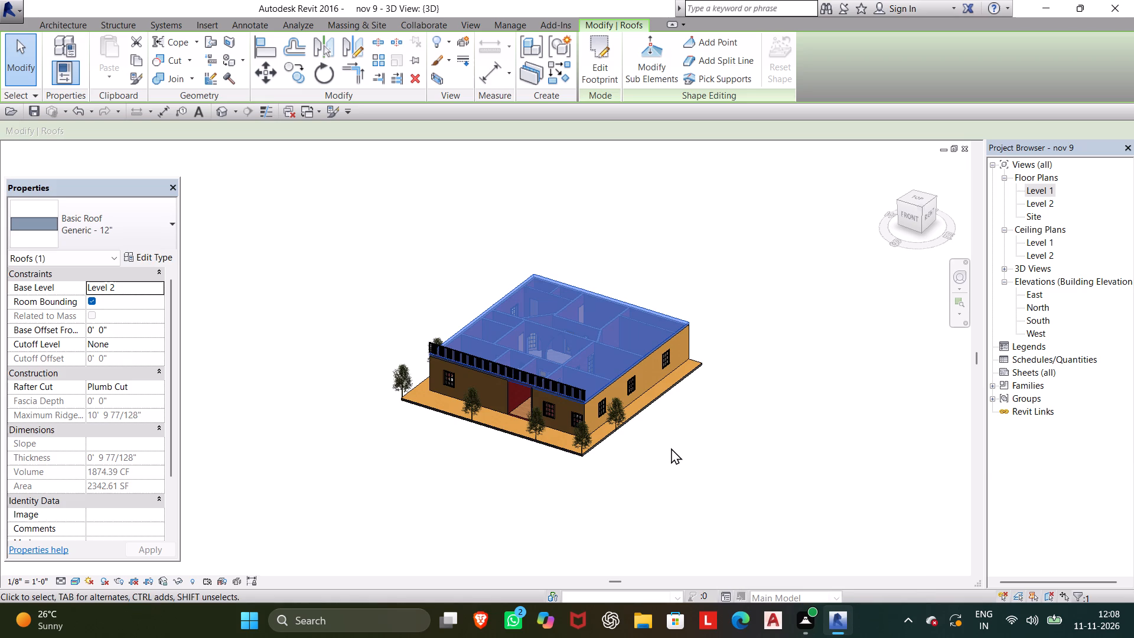
type("hh")
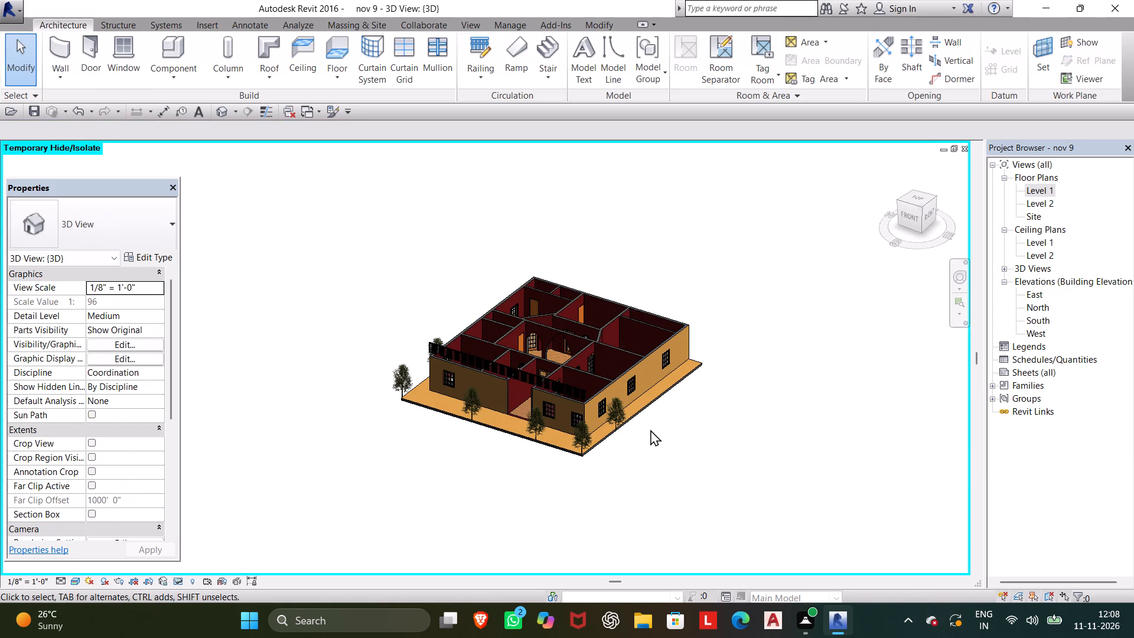
Temporarily hide the rectangular handrail railing along the front of the house in the 3D view.
middle_click_drag(626, 424, 634, 512, "shift")
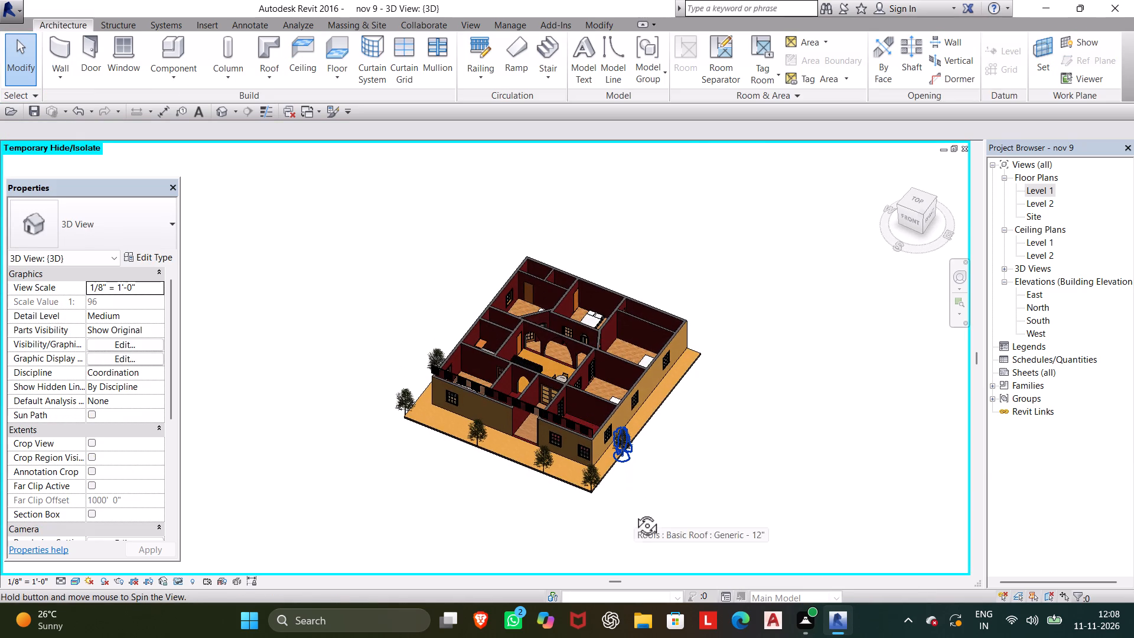
middle_click_drag(634, 512, 636, 512, "shift")
key("Escape")
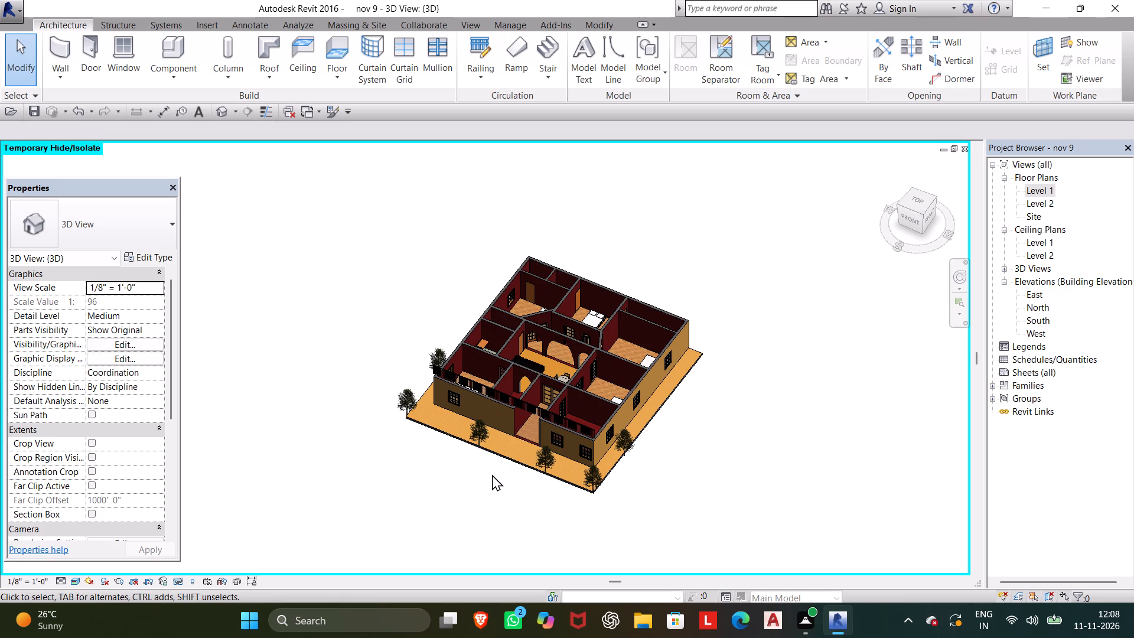
middle_click_drag(490, 464, 524, 471, "shift")
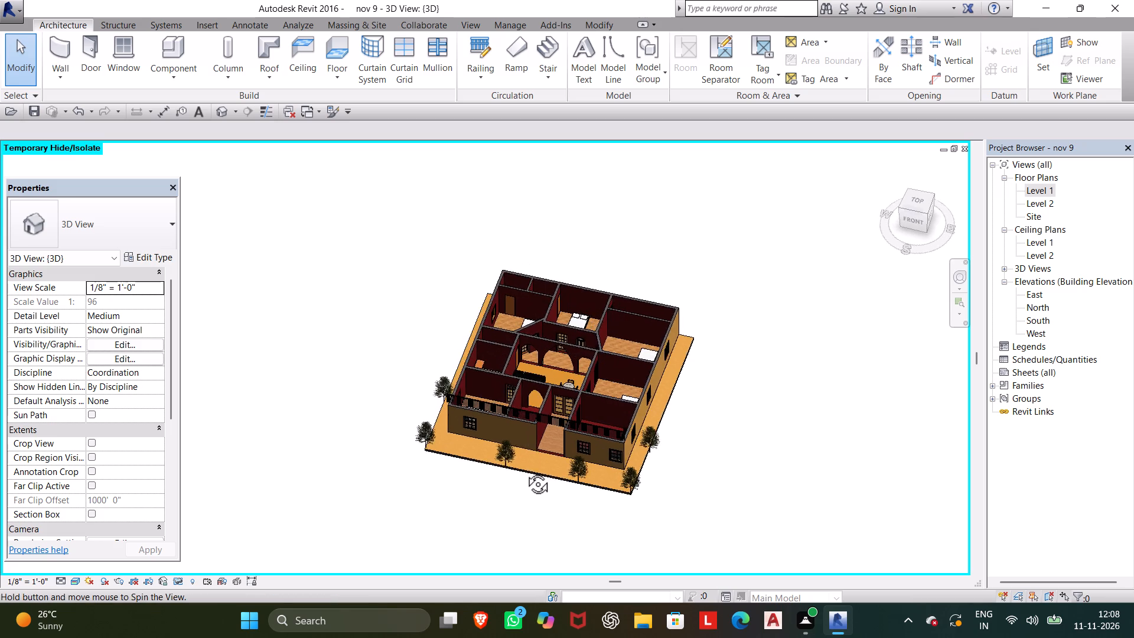
middle_click_drag(524, 471, 556, 468, "shift")
scroll(565, 427, "up", 6)
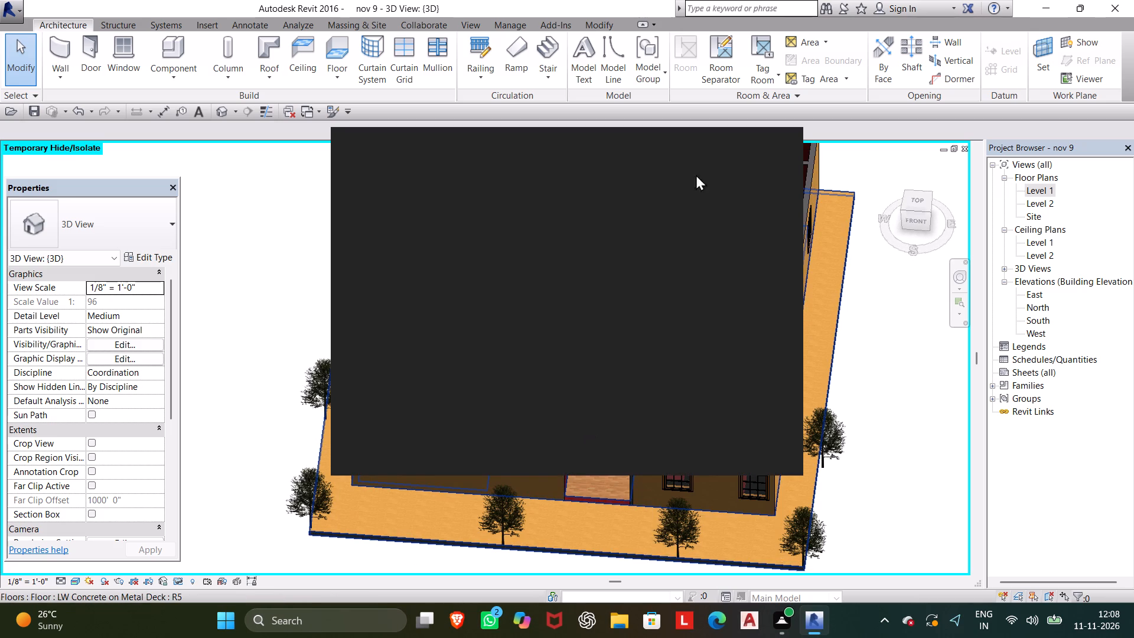
left_click(780, 148)
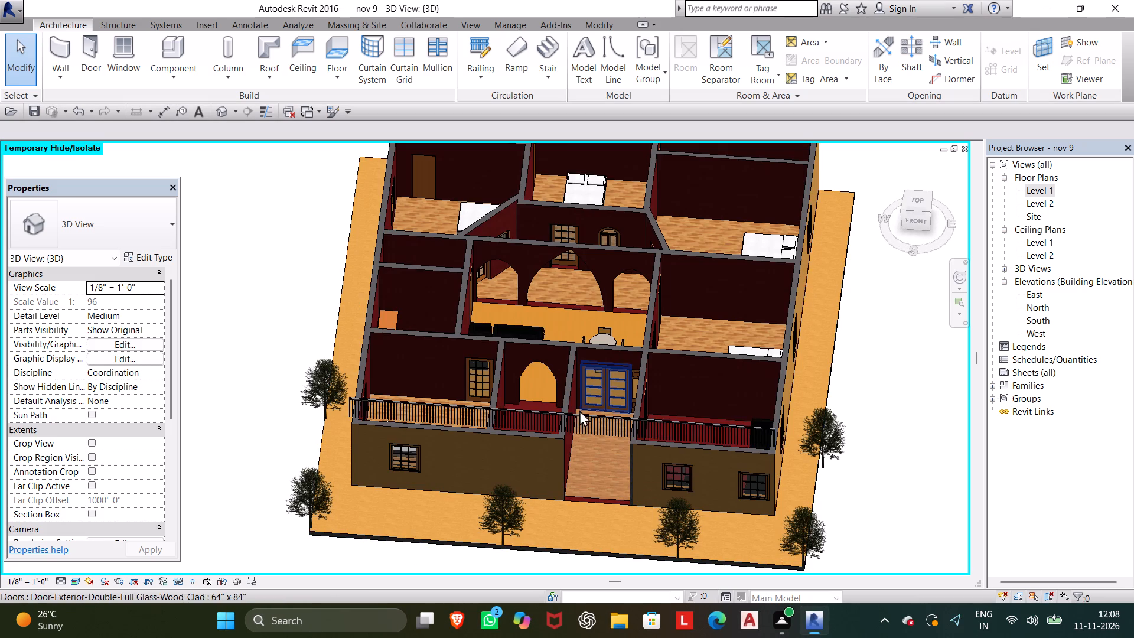
left_click(599, 417)
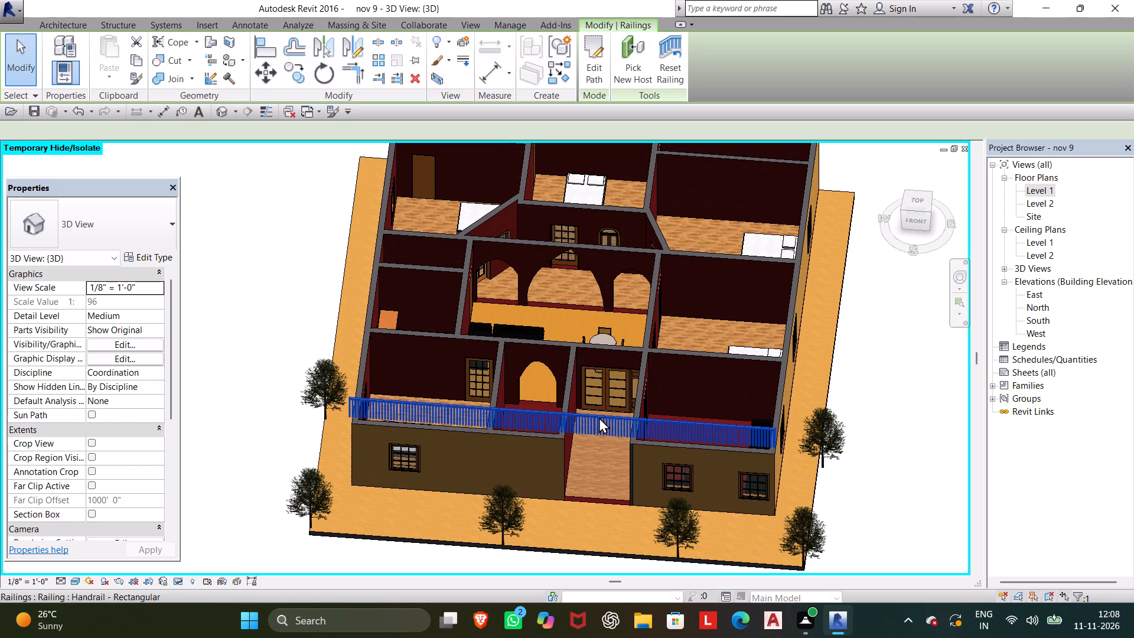
type("hh")
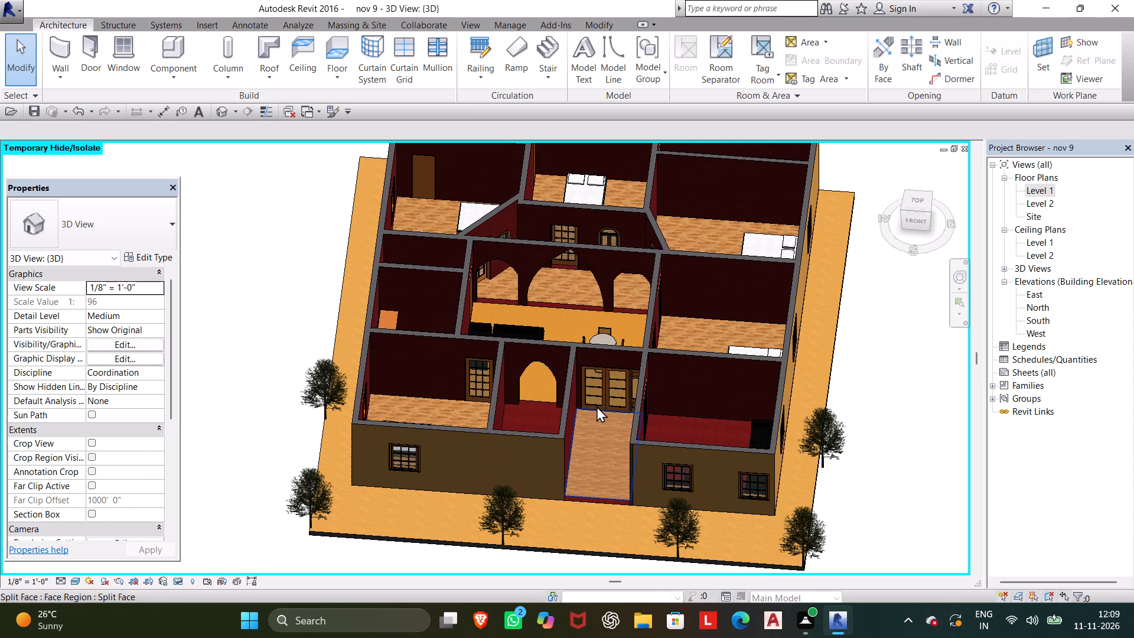
Examine the furnished rooms from the front and from above, checking the kitchen, living area, bedrooms and small side rooms.
middle_click_drag(589, 337, 588, 376, "shift")
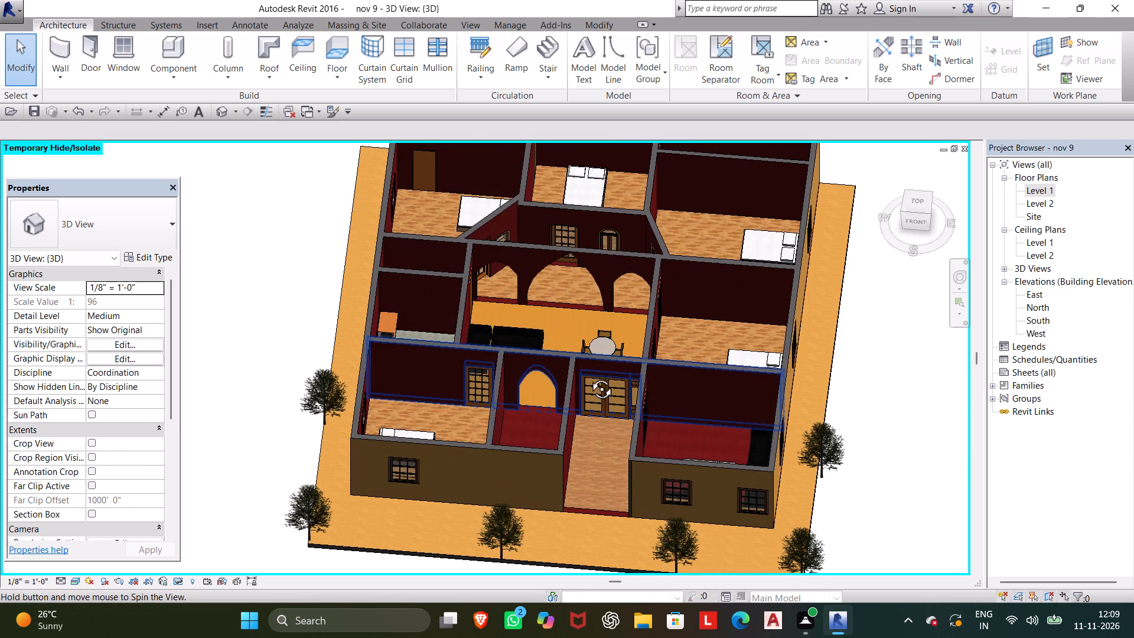
middle_click_drag(588, 376, 612, 453, "shift")
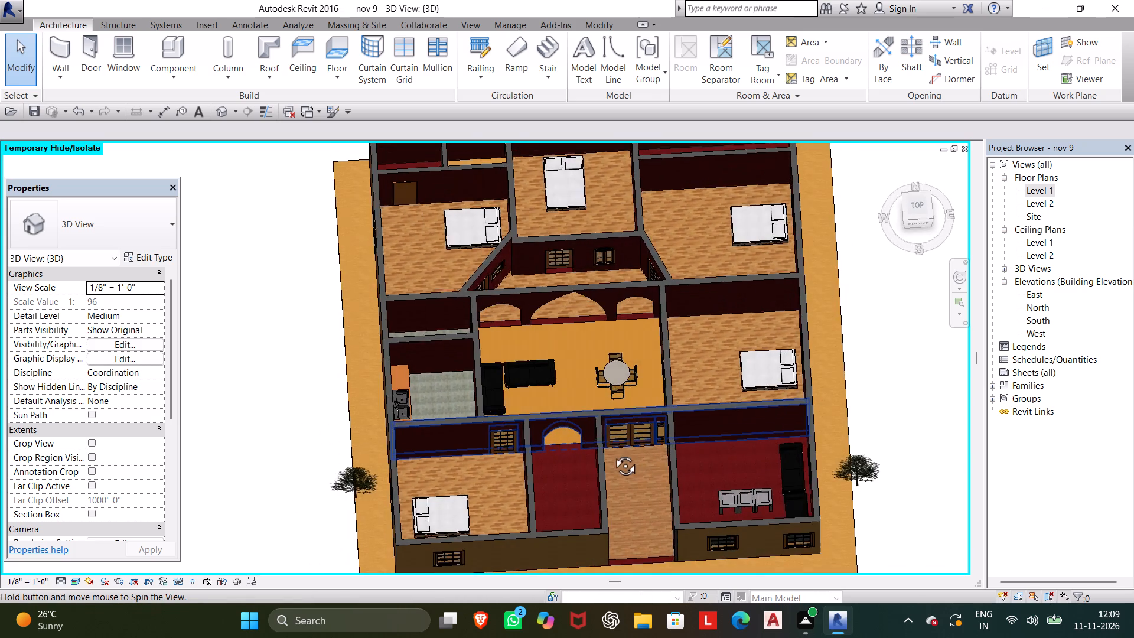
middle_click_drag(612, 453, 623, 333, "shift")
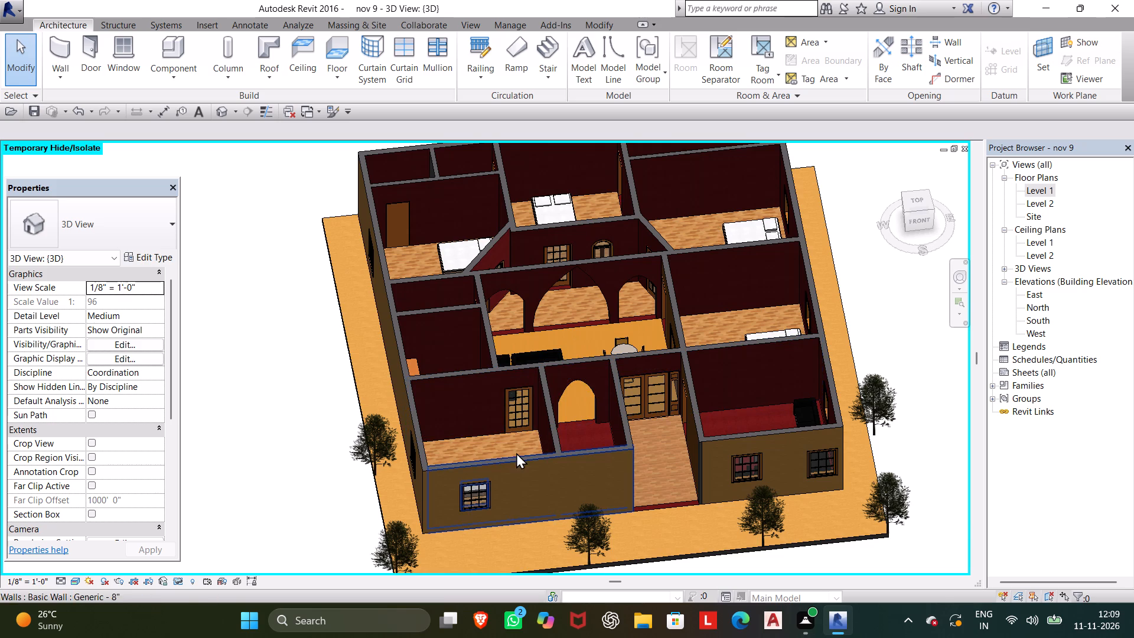
middle_click_drag(516, 453, 442, 444)
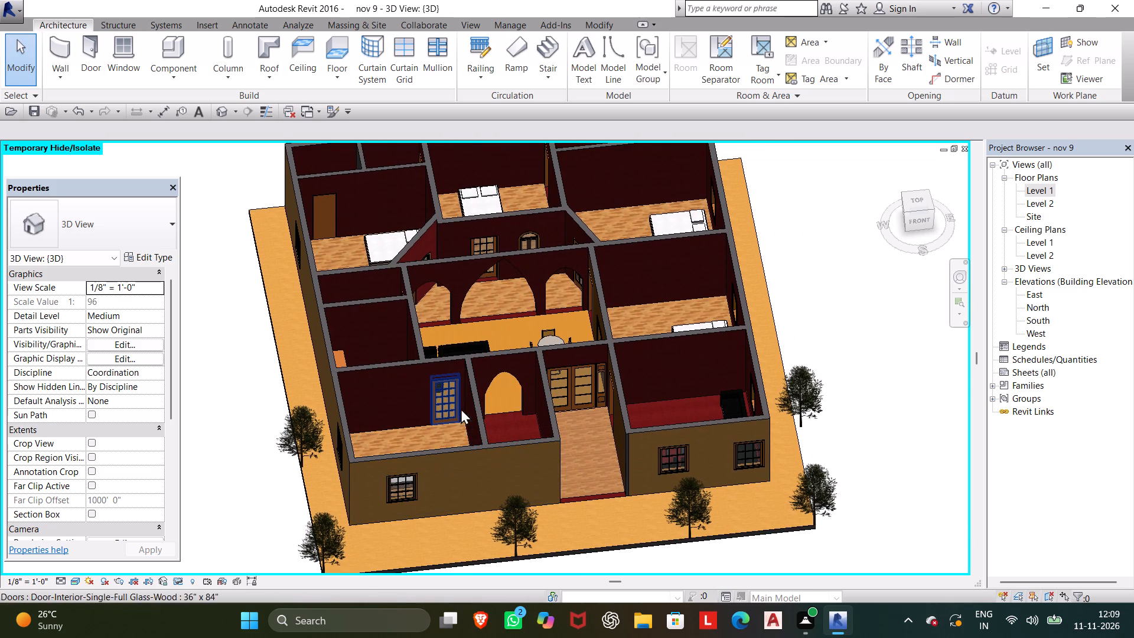
middle_click_drag(461, 408, 448, 463)
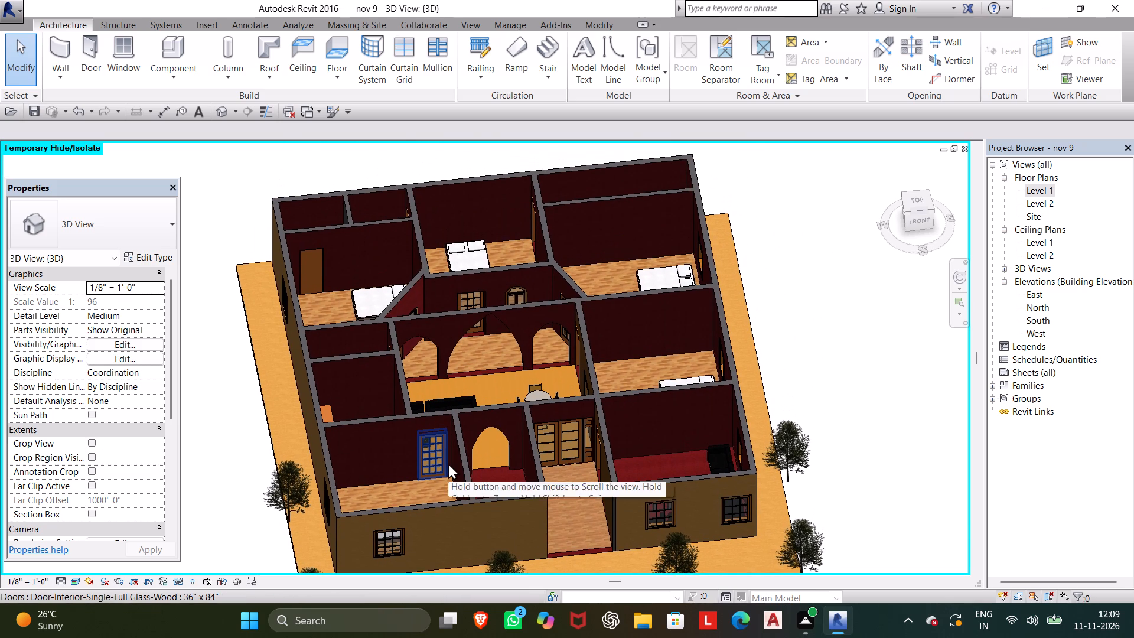
middle_click_drag(487, 424, 461, 398, "shift")
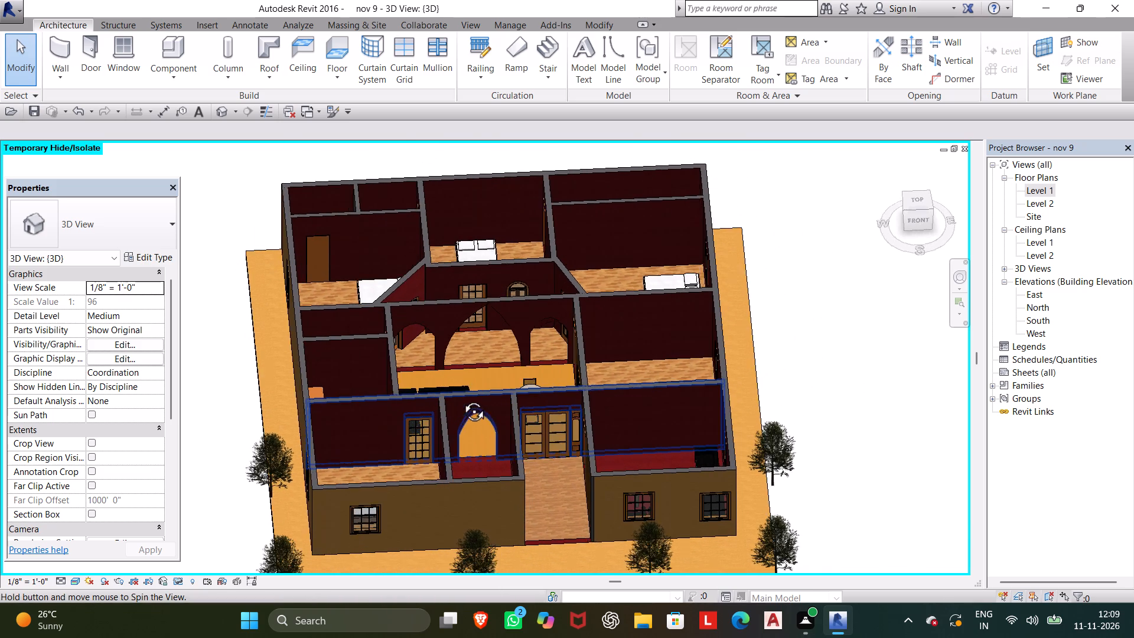
middle_click_drag(461, 398, 448, 383, "shift")
scroll(450, 382, "up", 2)
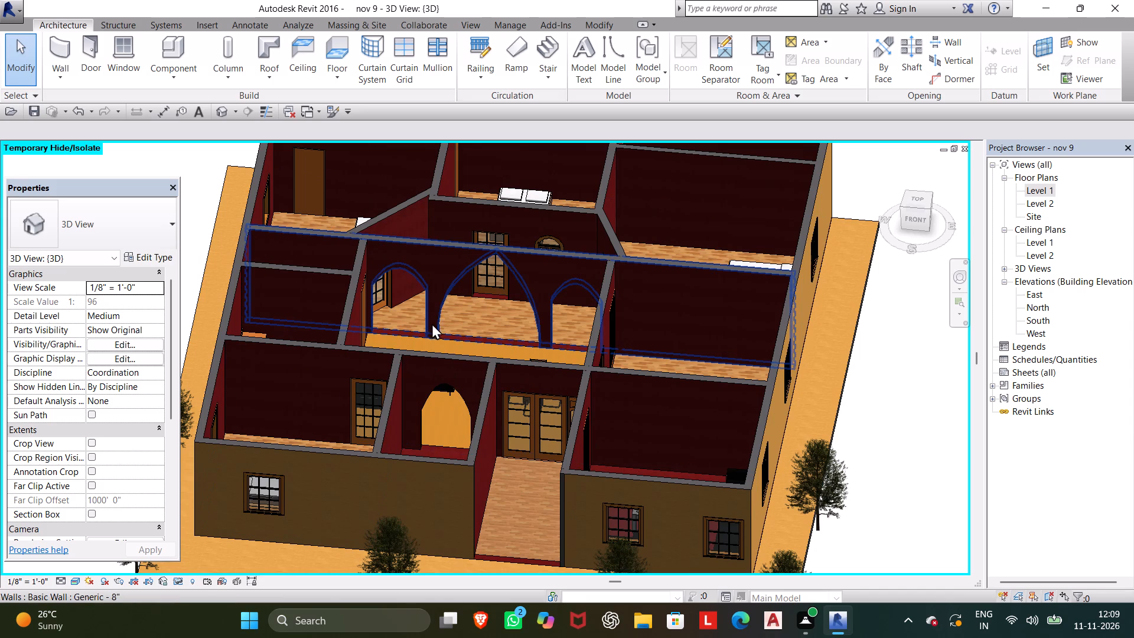
middle_click_drag(421, 324, 419, 351)
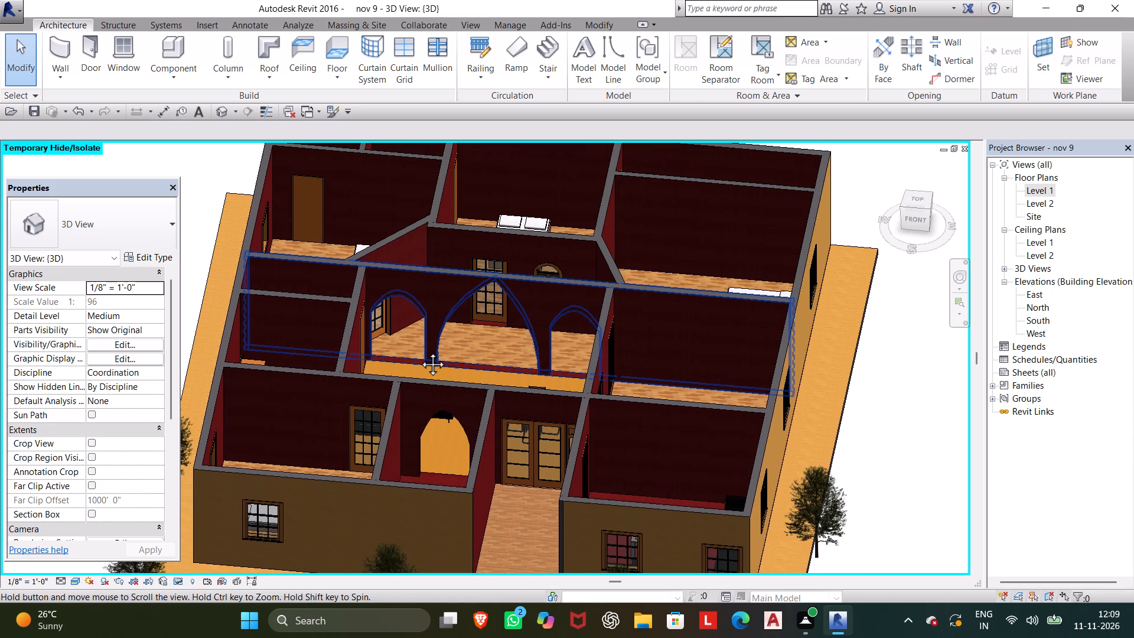
middle_click_drag(419, 351, 409, 408)
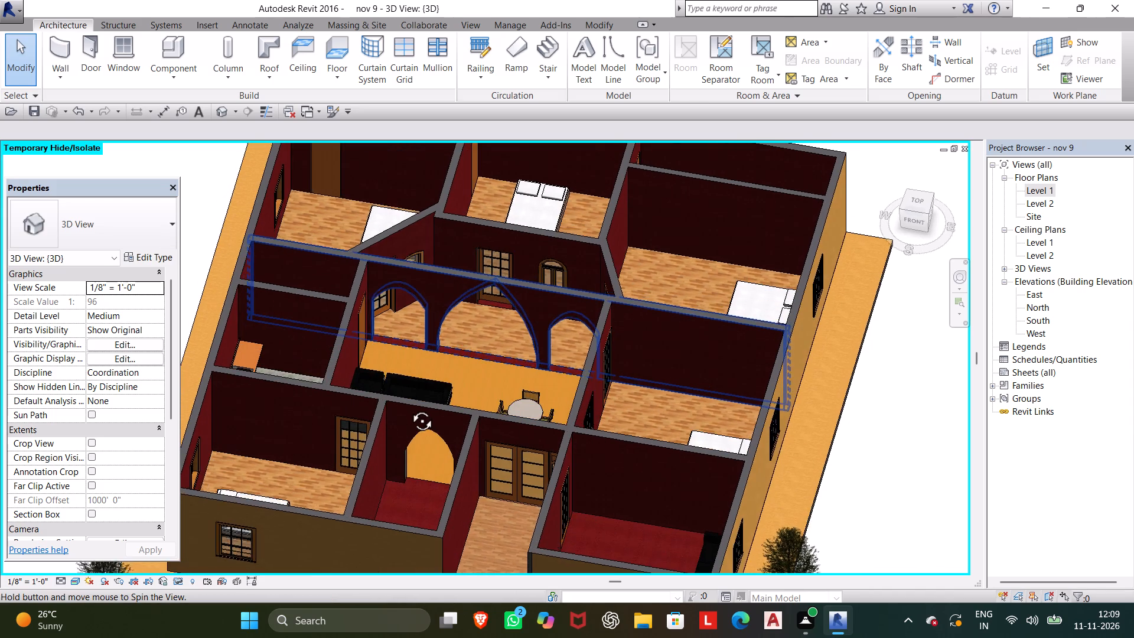
middle_click_drag(409, 408, 427, 506)
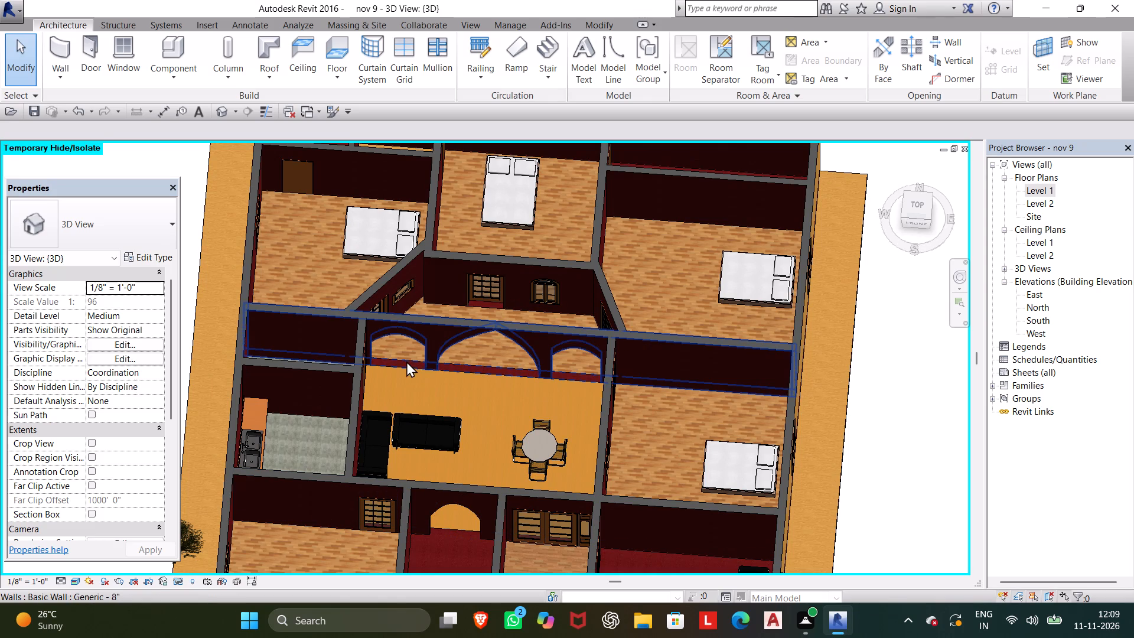
middle_click(319, 383, "shift")
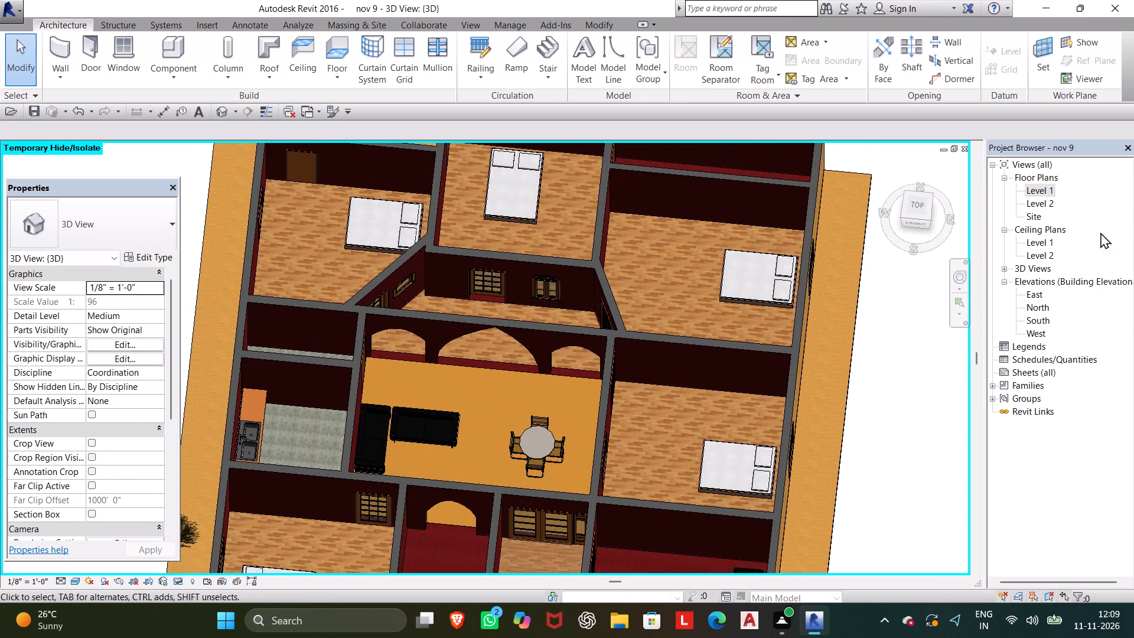
Open the Level 1 floor plan.
double_click(1048, 184)
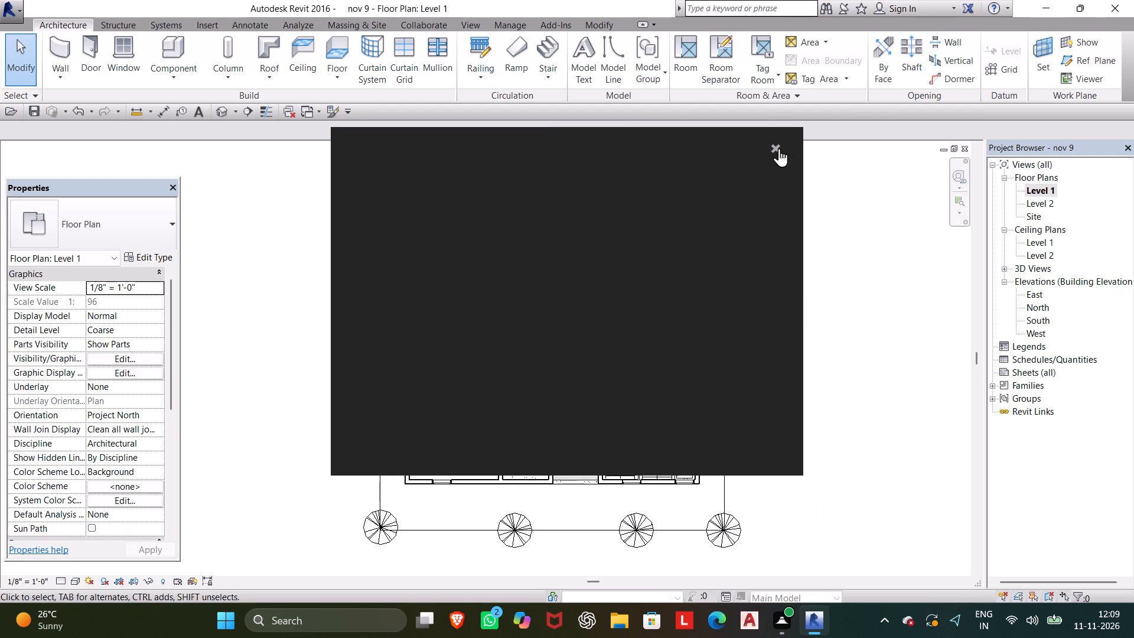
left_click(781, 148)
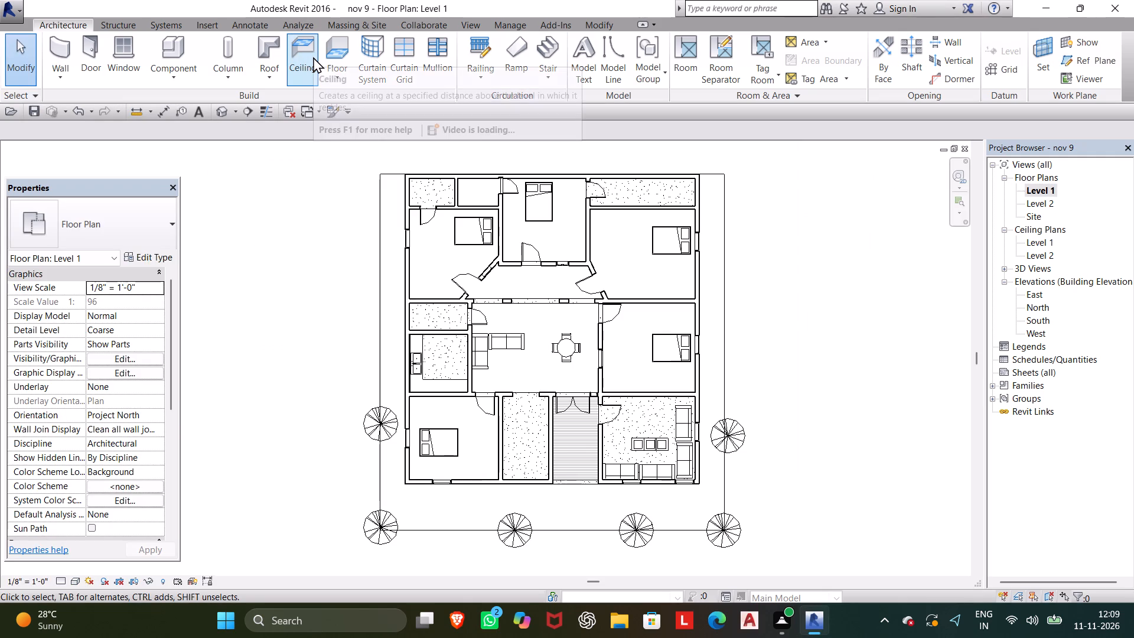
Browse the loadable component families under US Imperial, Plumbing, Architectural, Fixtures, and examine the Showers folder without loading anything.
left_click(175, 54)
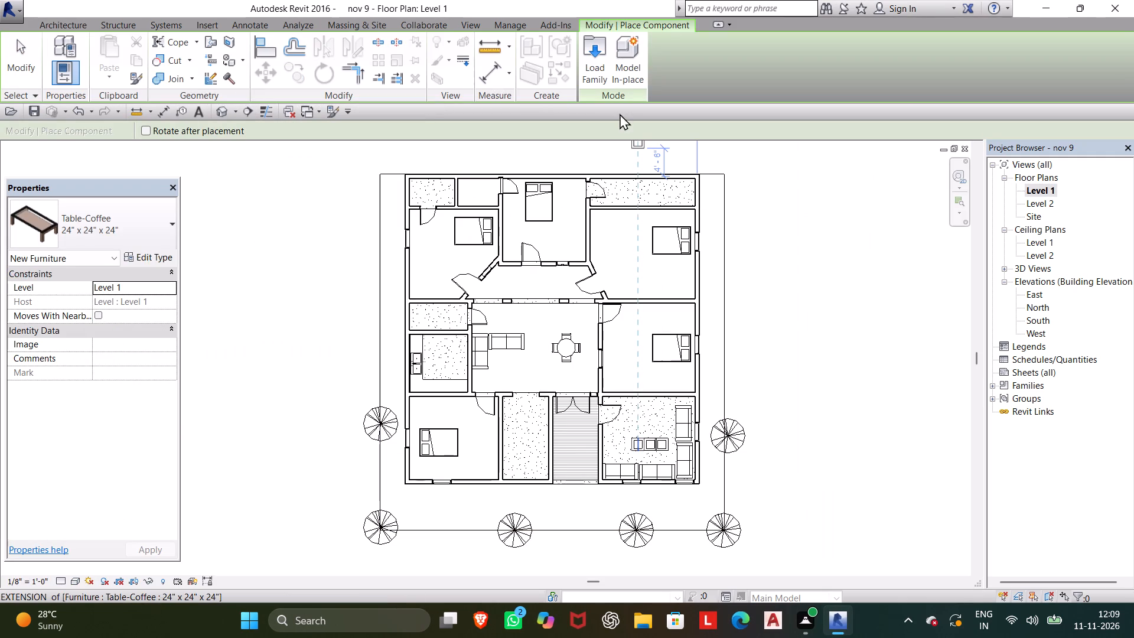
left_click(578, 57)
left_click(582, 56)
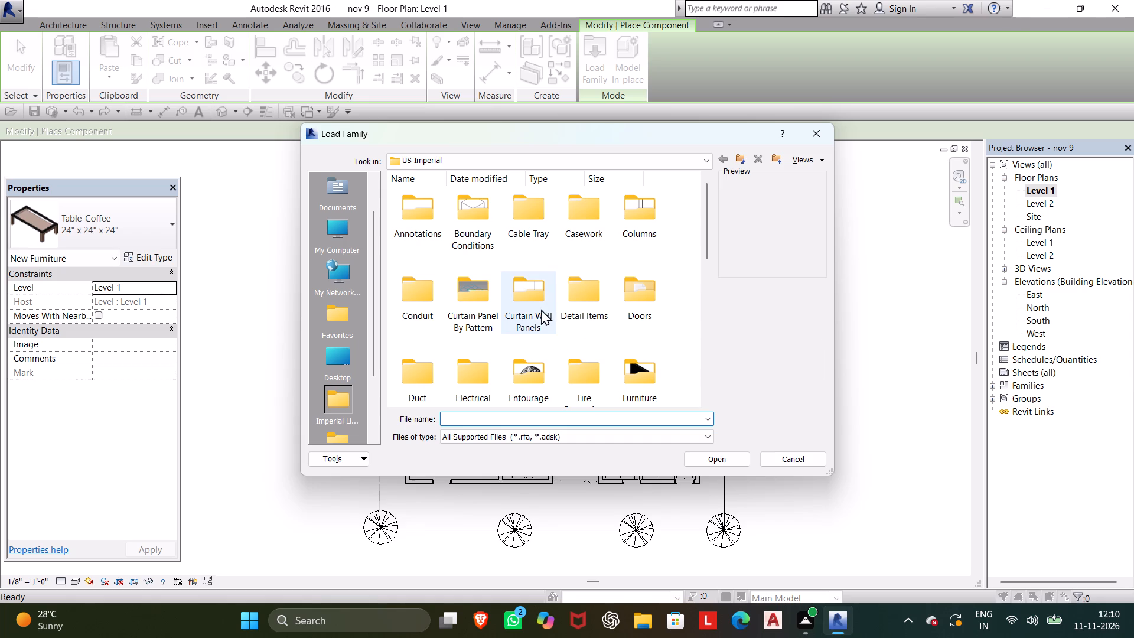
scroll(545, 308, "down", 3)
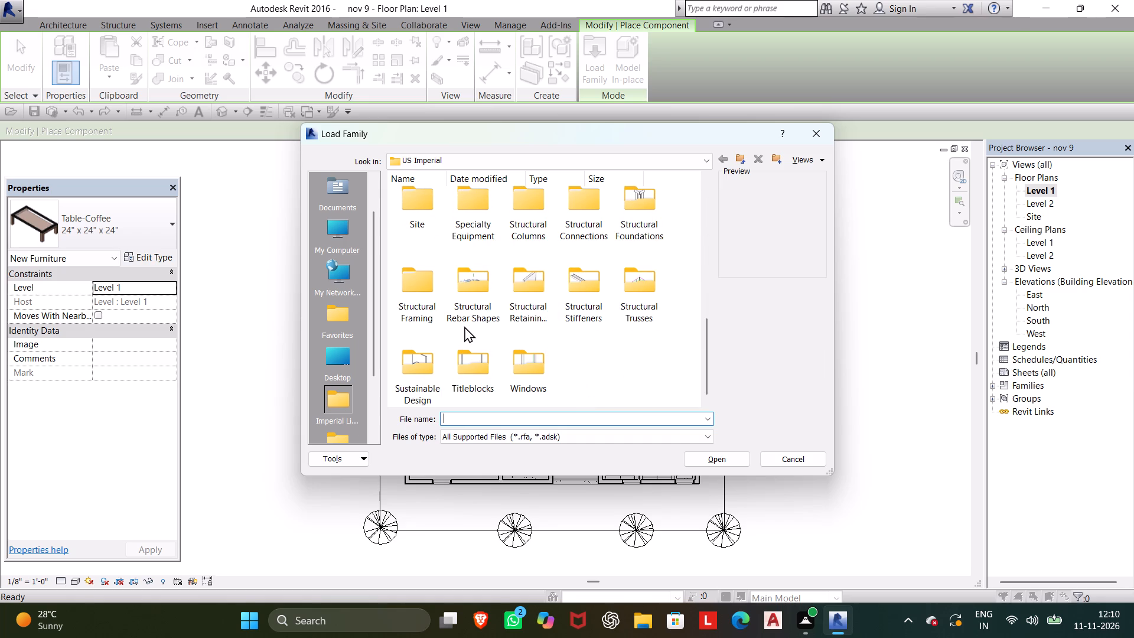
scroll(523, 313, "up", 1)
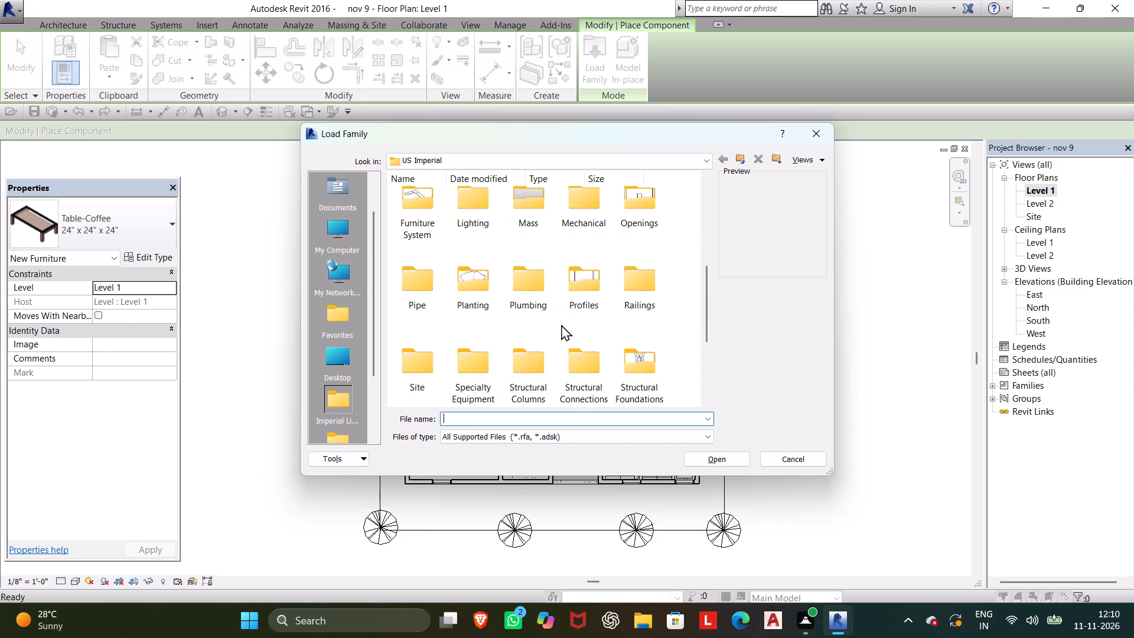
left_click(544, 298)
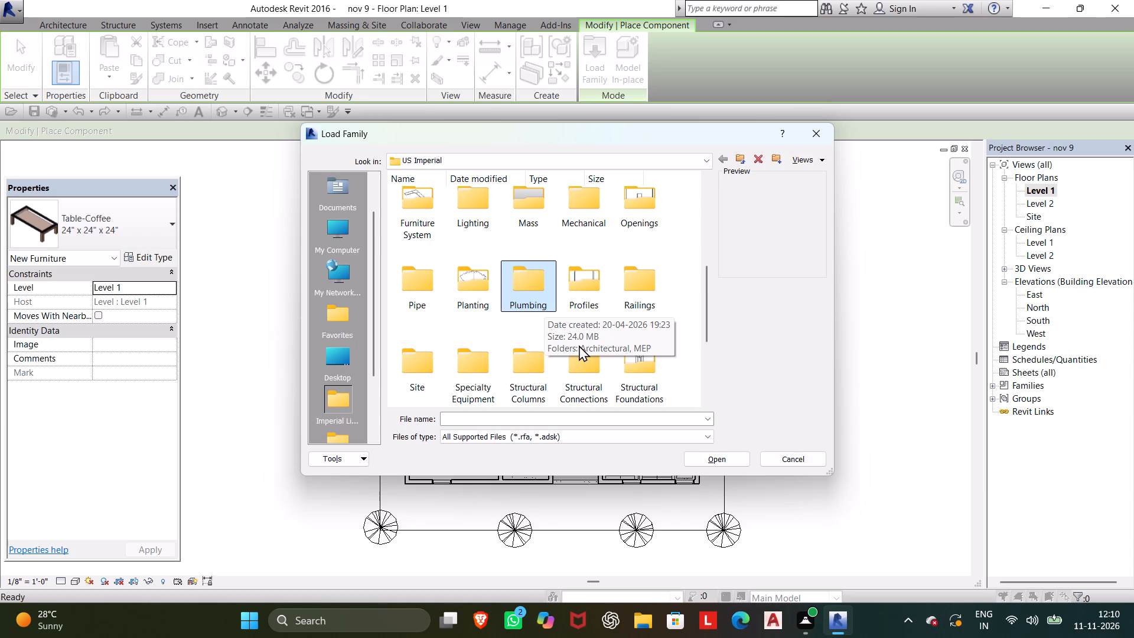
left_click(698, 455)
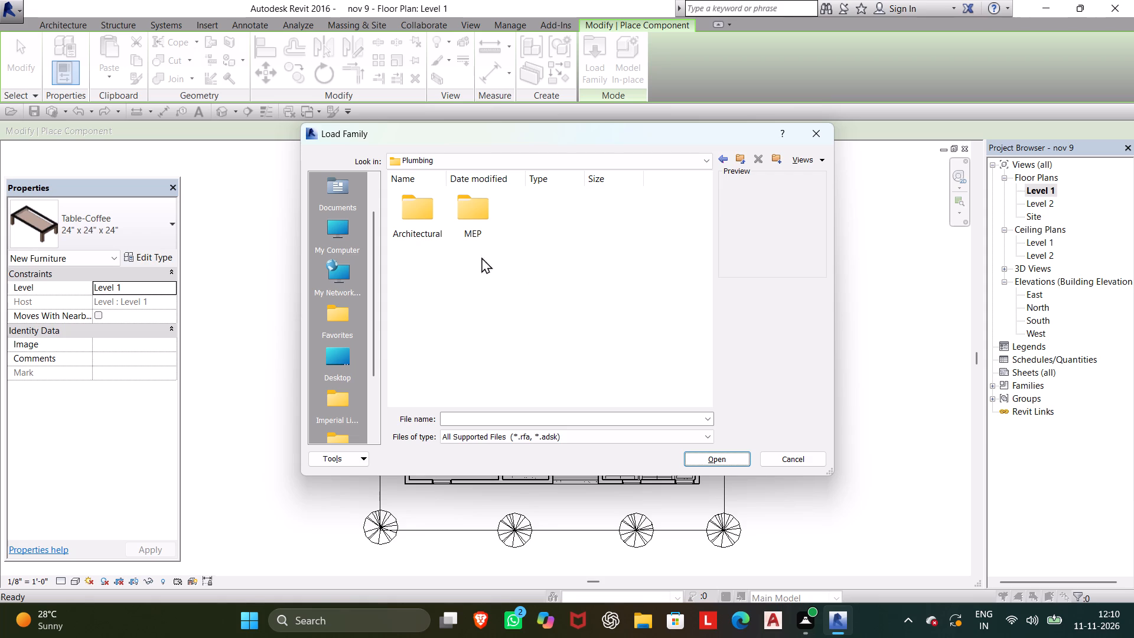
left_click(429, 207)
left_click(717, 457)
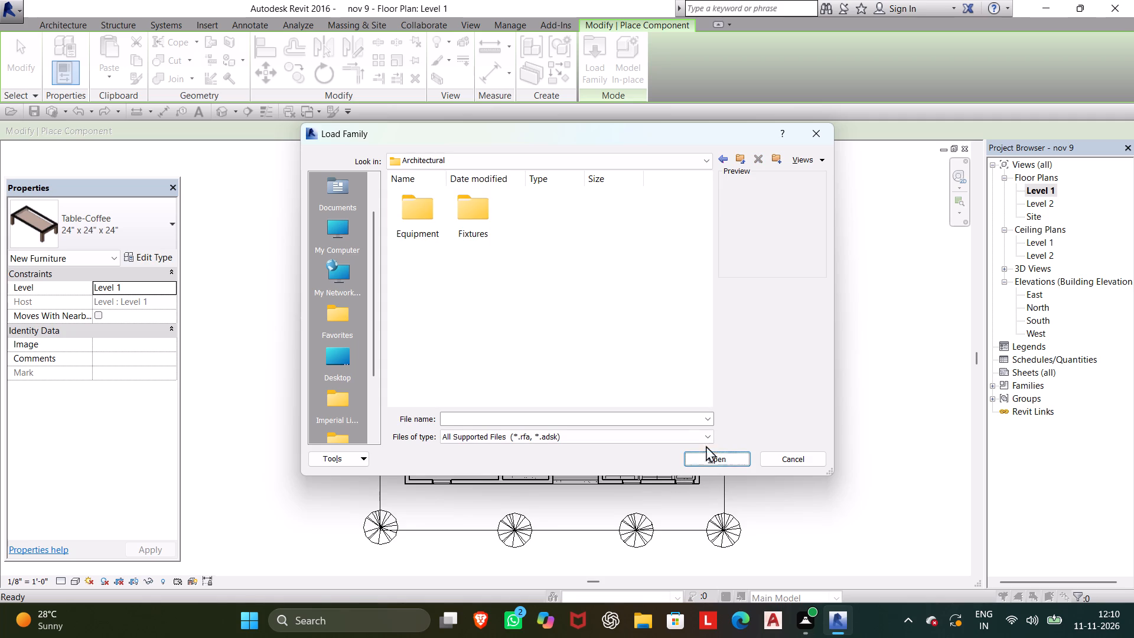
left_click(476, 231)
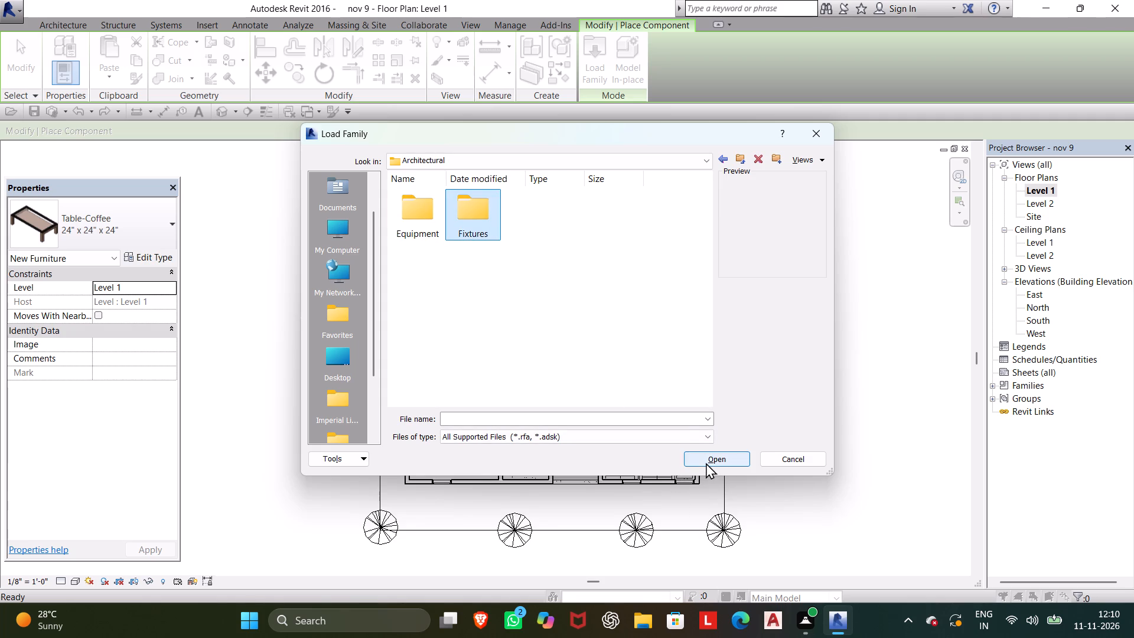
left_click(706, 463)
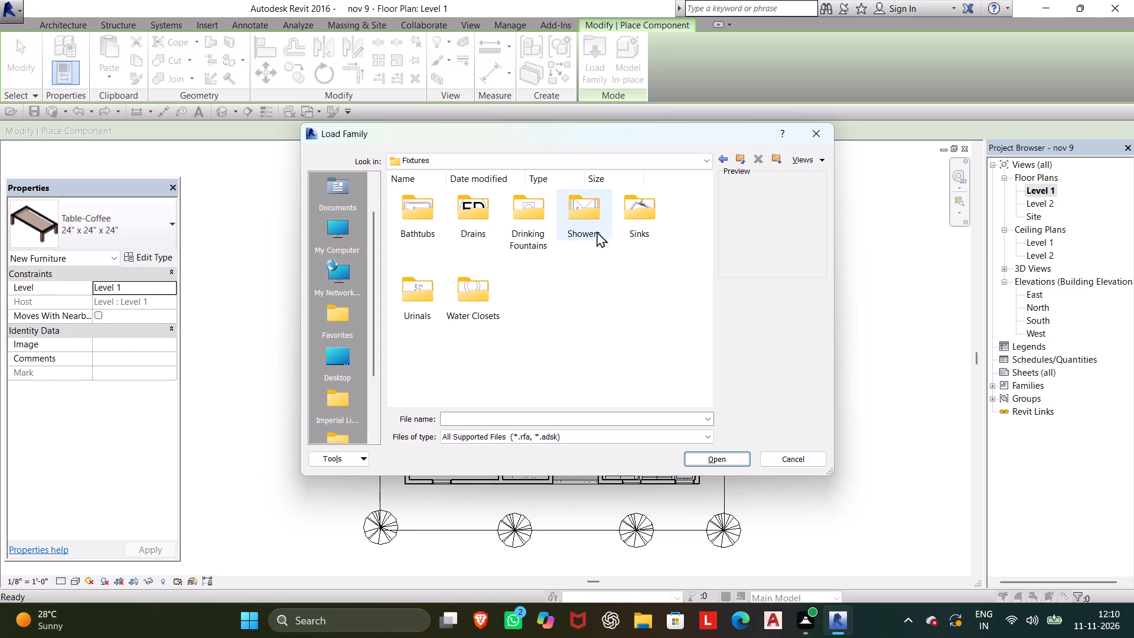
double_click(592, 212)
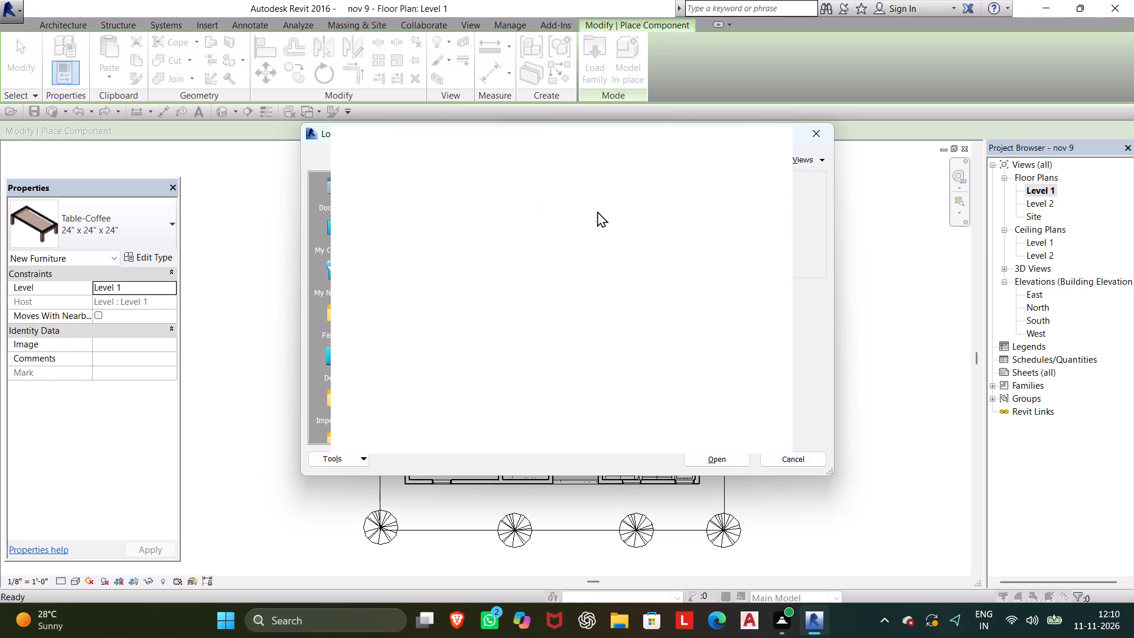
left_click(771, 147)
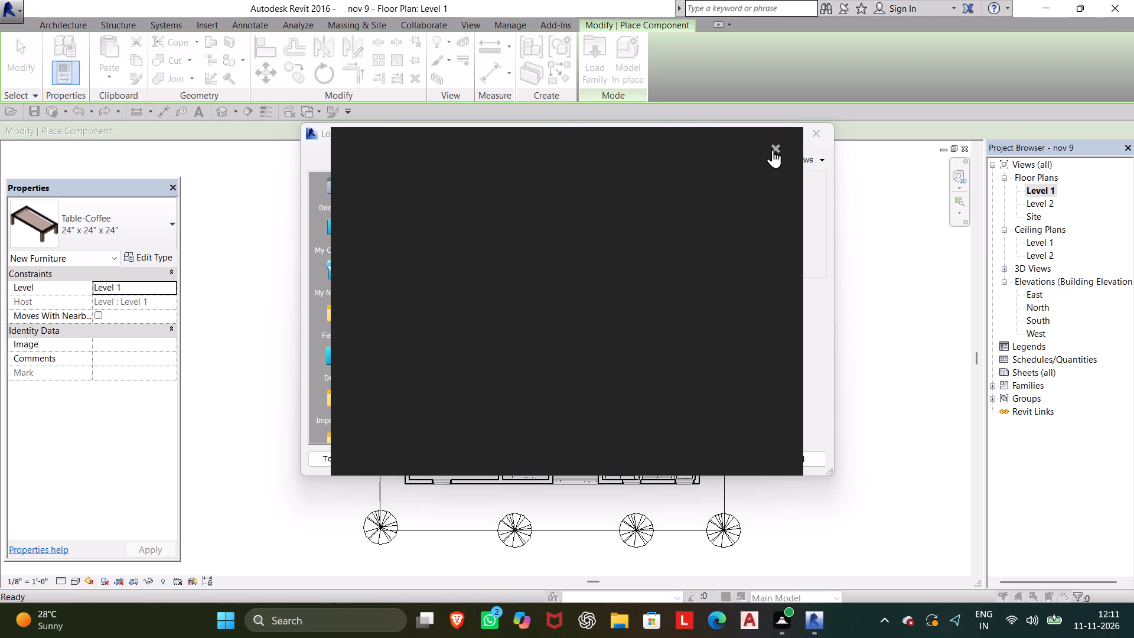
left_click(723, 467)
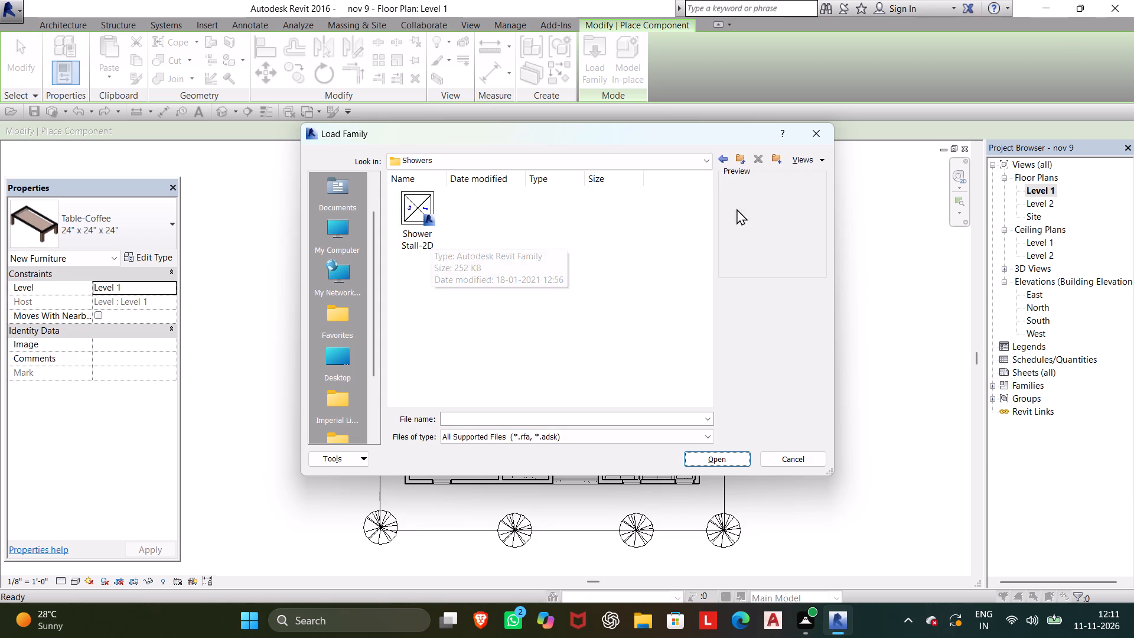
left_click(728, 158)
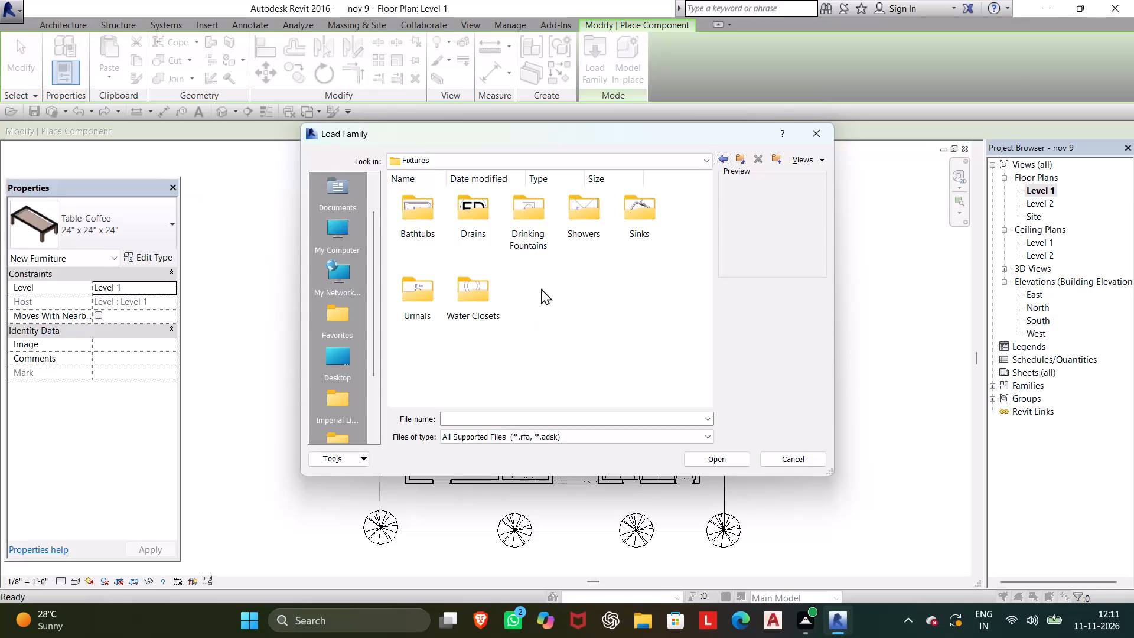
left_click(782, 459)
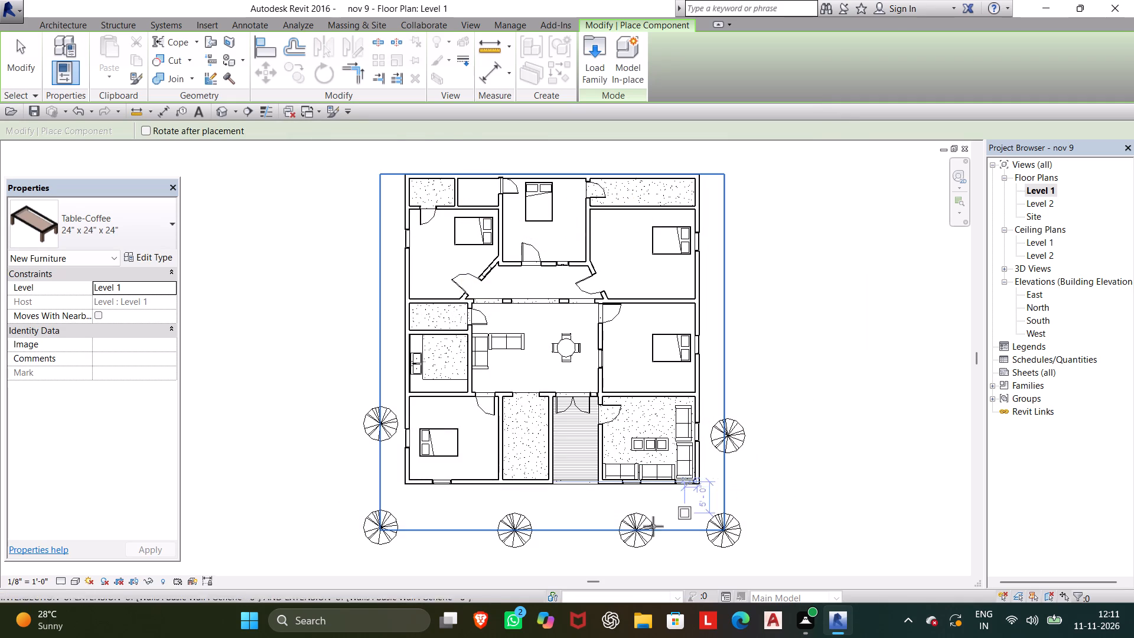
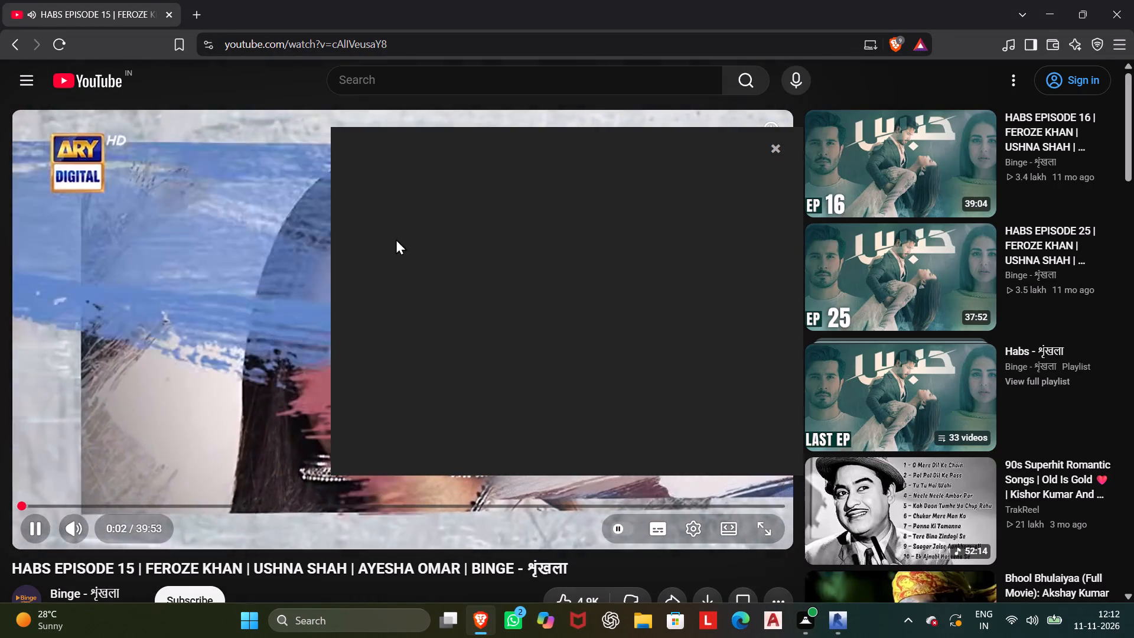
Close the video page and search the web in a new tab for "plumbing front elevation .rfa files".
left_click(197, 12)
left_click(171, 14)
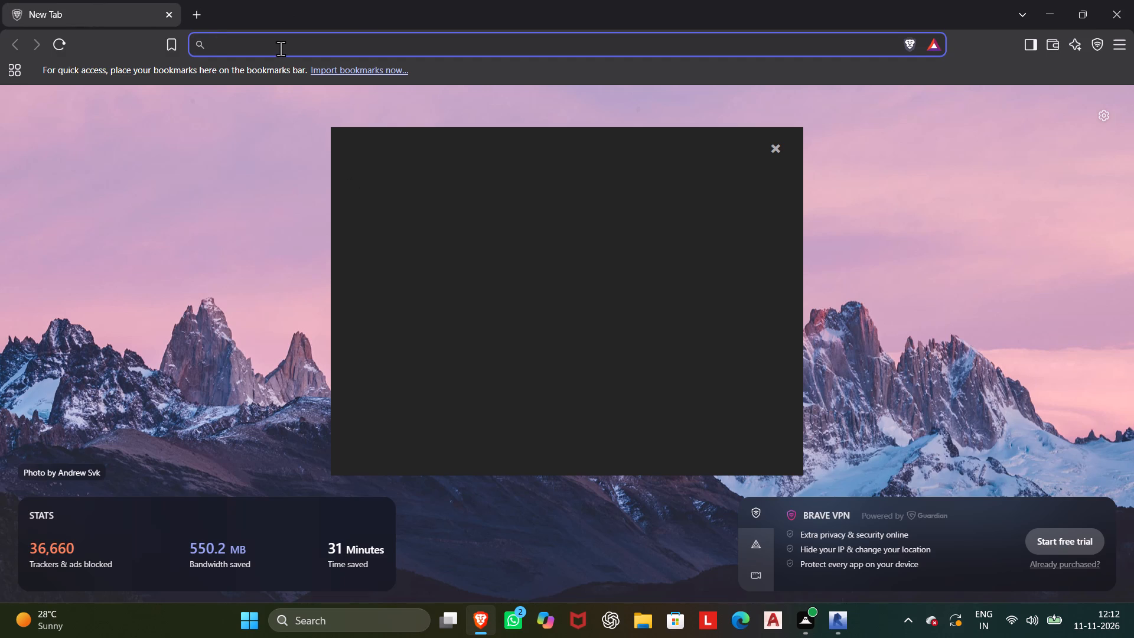
type("plumbing front")
key("space")
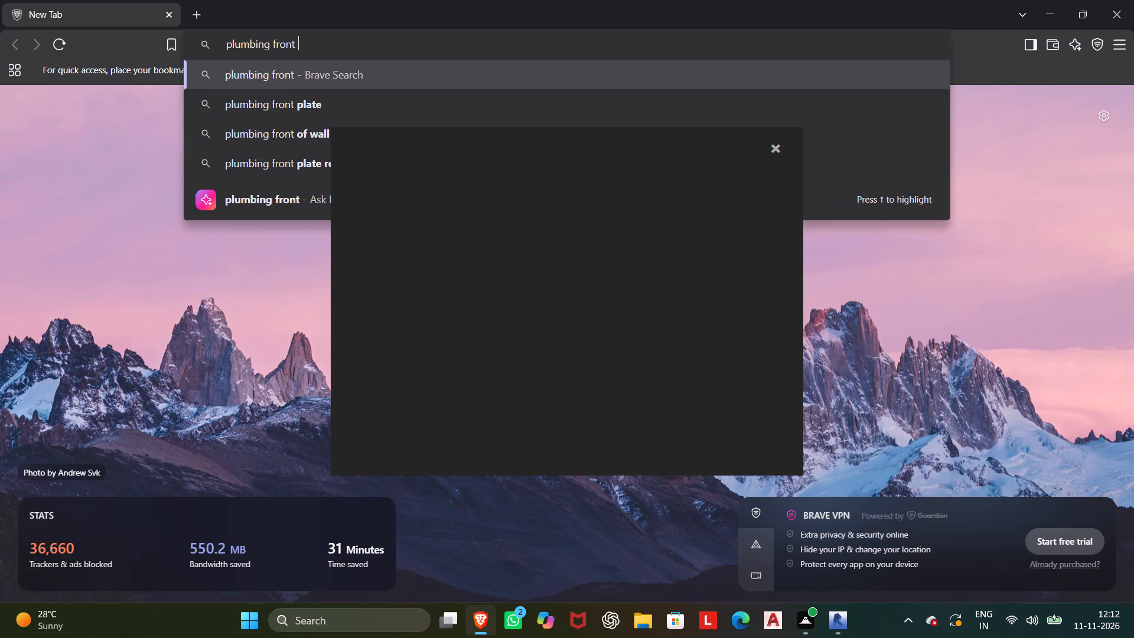
type("elevation")
key("space")
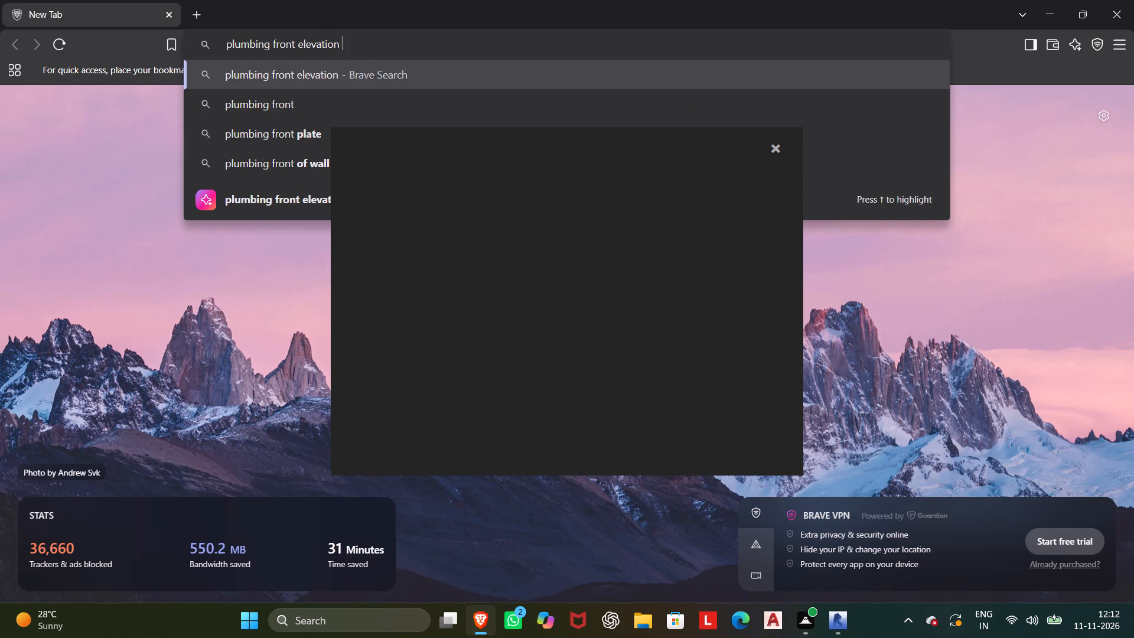
type(".rfa fie")
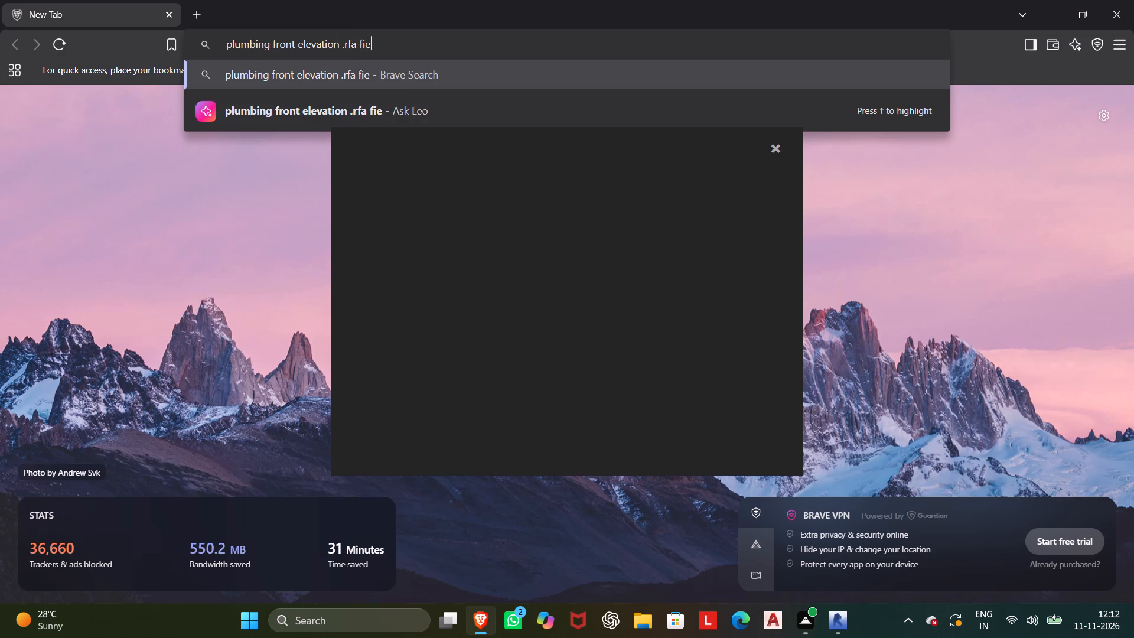
key("BackSpace")
type("les")
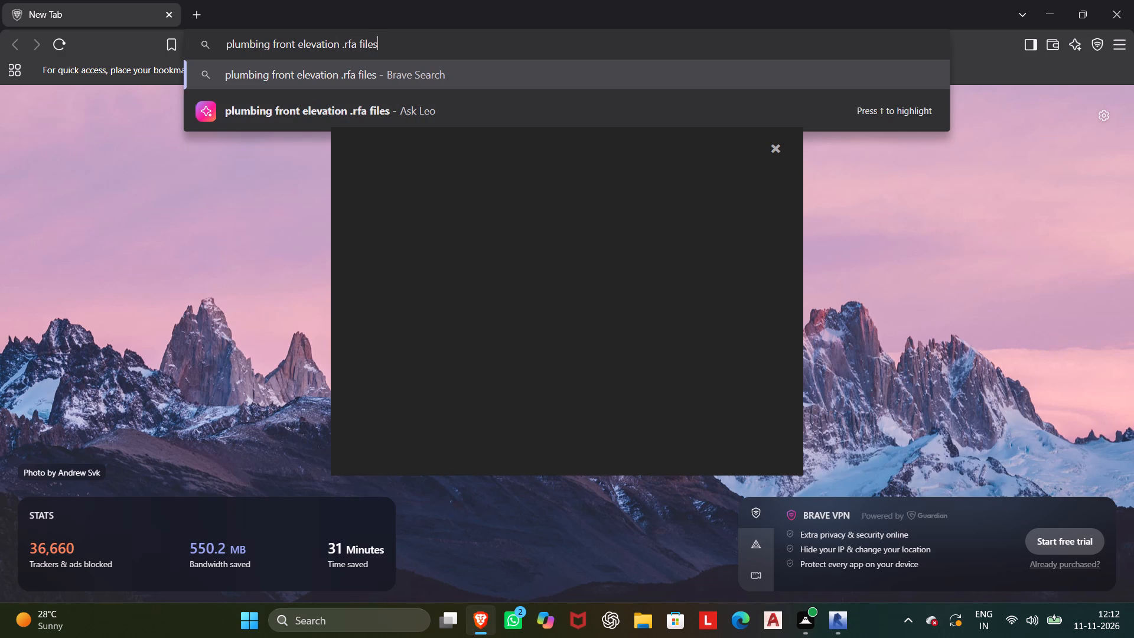
key("Return")
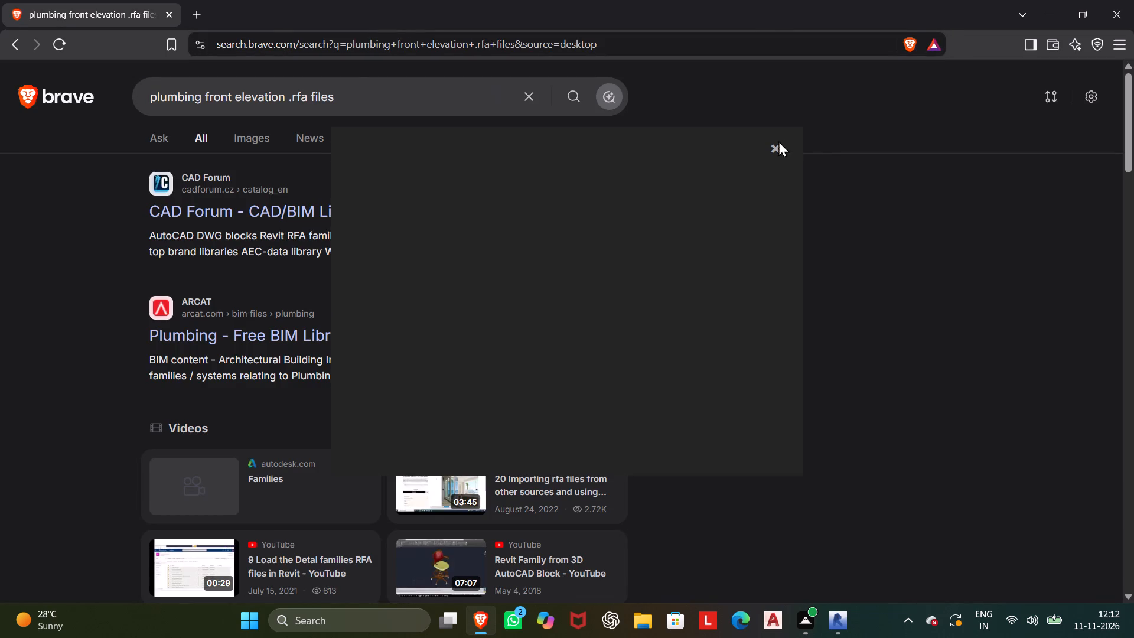
left_click(777, 149)
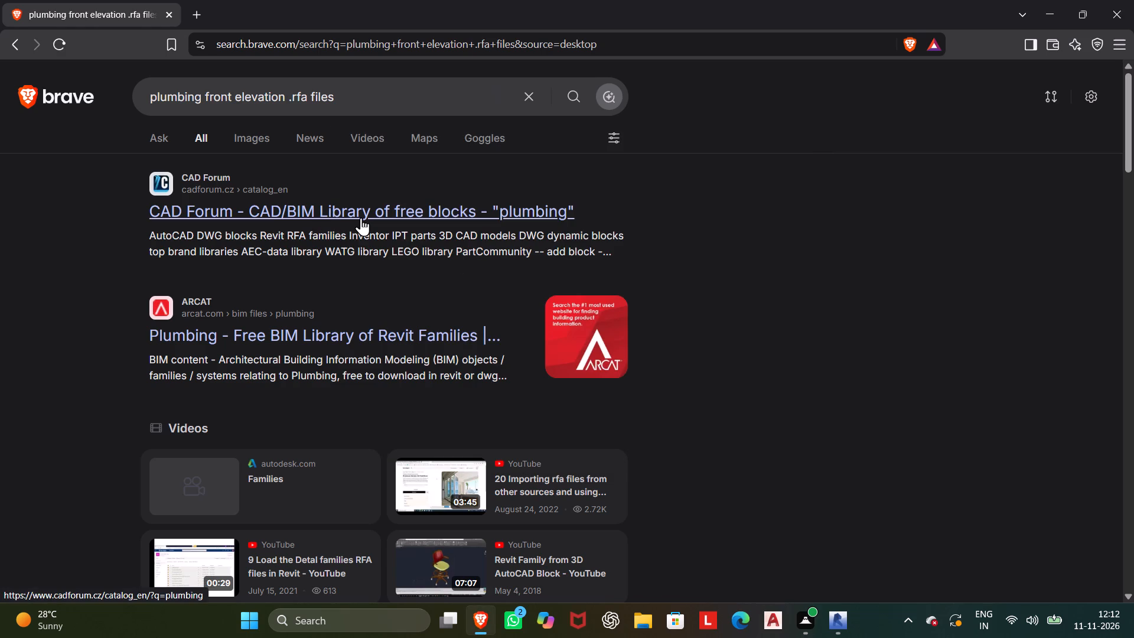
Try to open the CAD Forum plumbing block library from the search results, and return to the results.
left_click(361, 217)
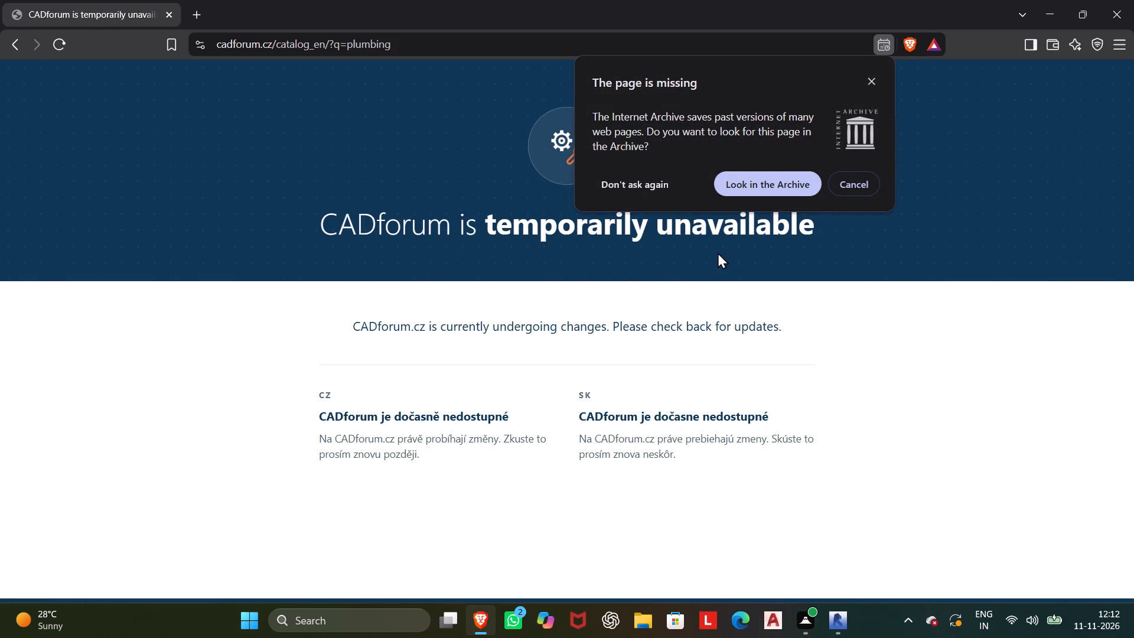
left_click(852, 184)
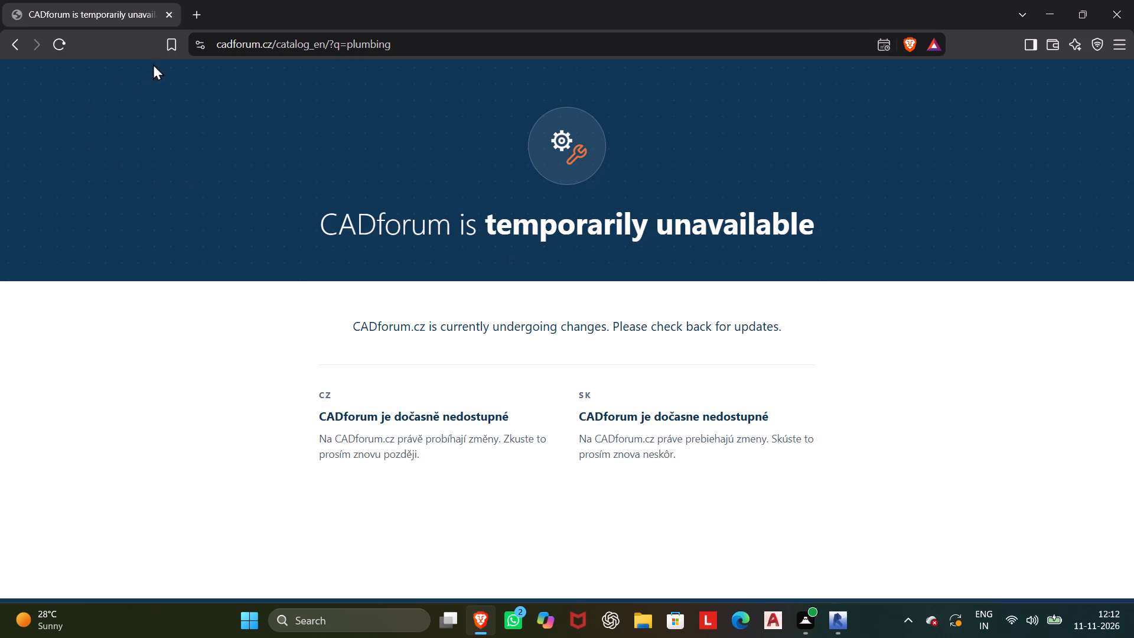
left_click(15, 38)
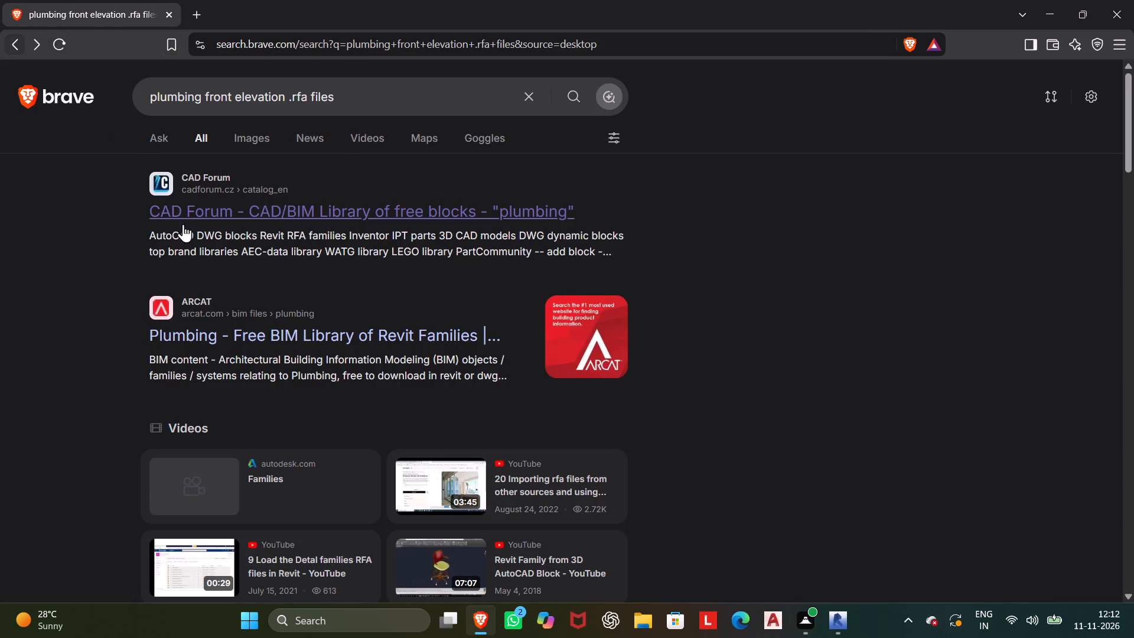
Open the Stern Engineering Plumbing Fixtures listing from ARCAT's Plumbing Revit Families page.
left_click(236, 321)
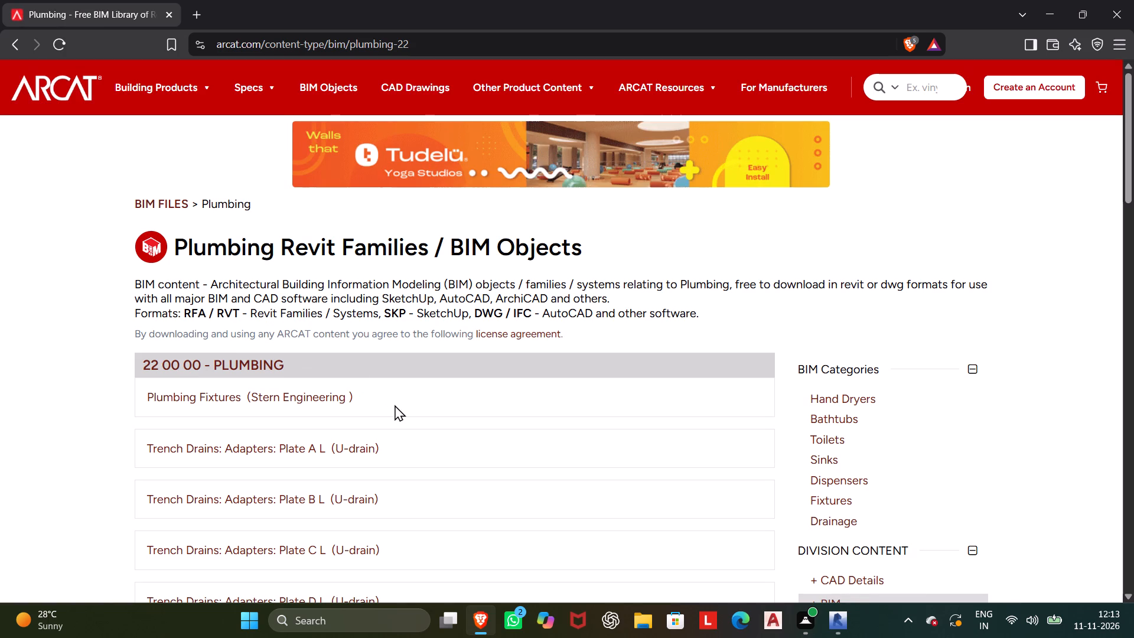
scroll(455, 401, "down", 3)
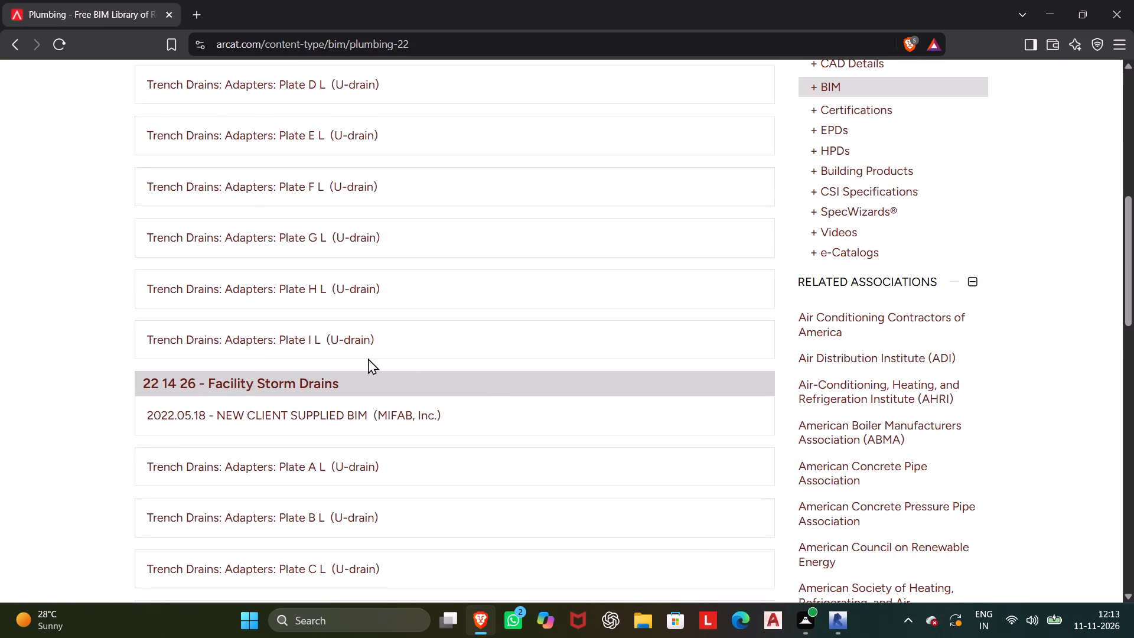
scroll(362, 353, "up", 2)
left_click(184, 227)
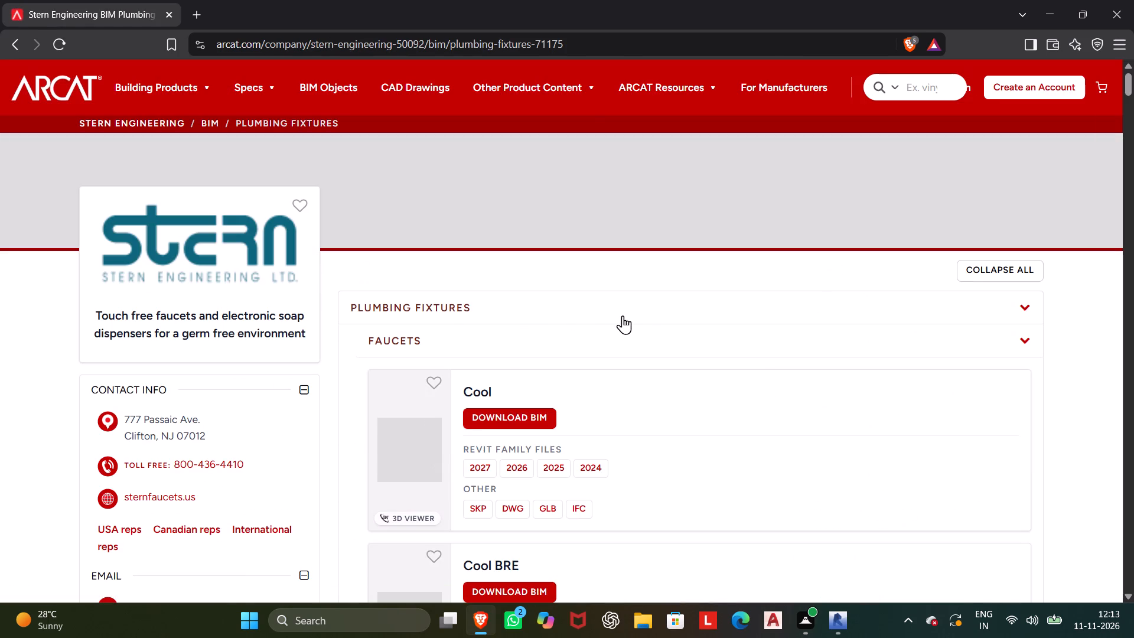
Open the 3D viewer for the Cool BRE faucet in the Stern Engineering fixtures.
scroll(641, 317, "down", 2)
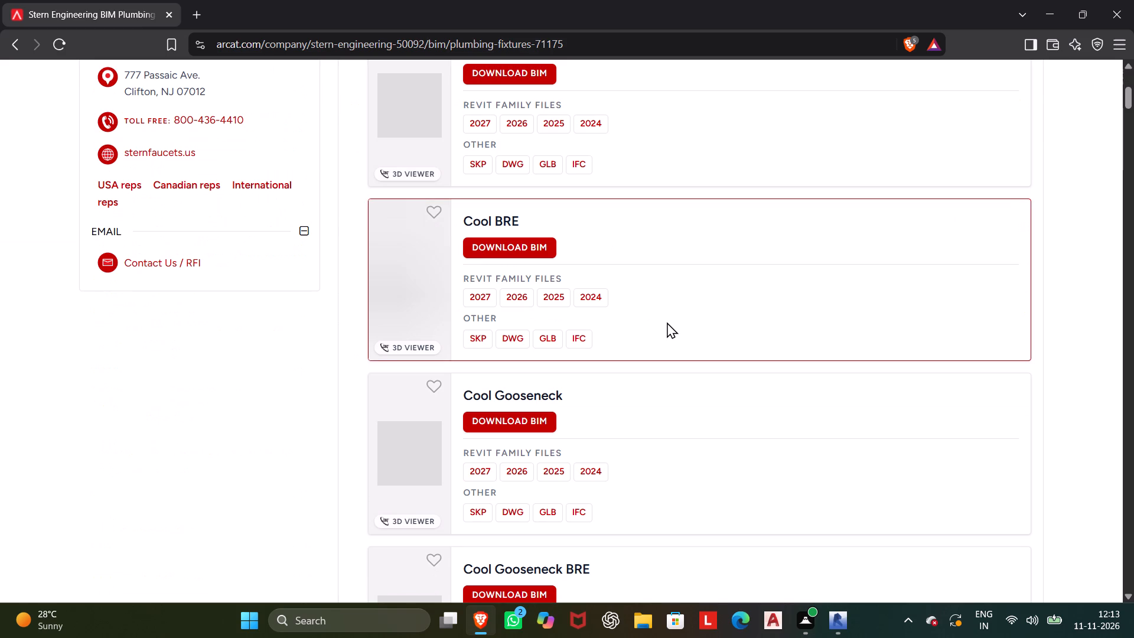
left_click(402, 297)
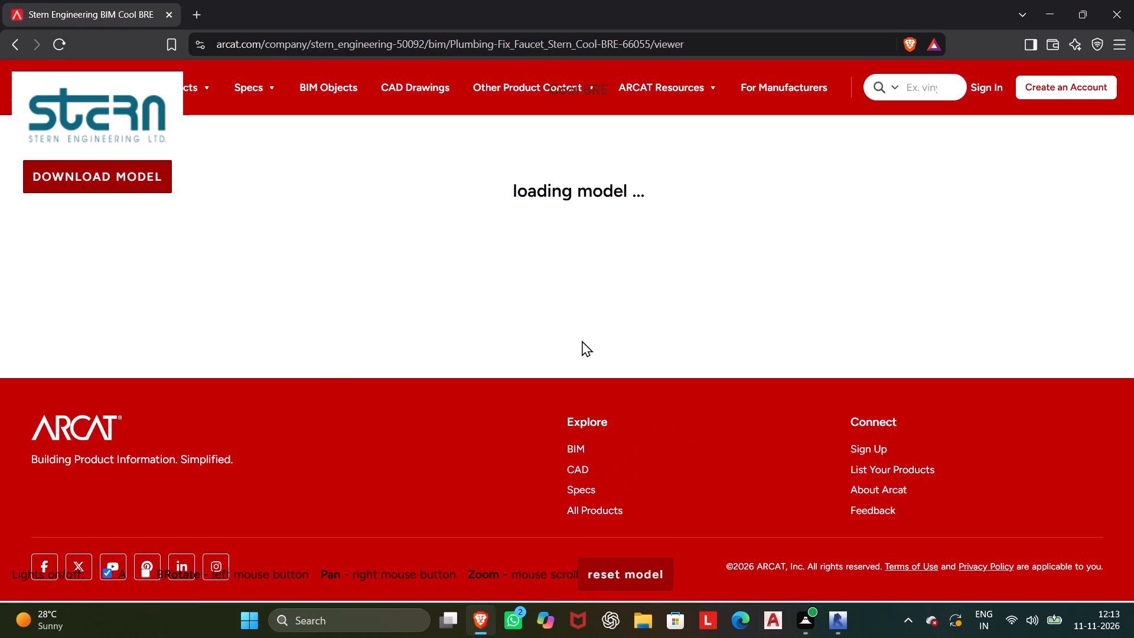
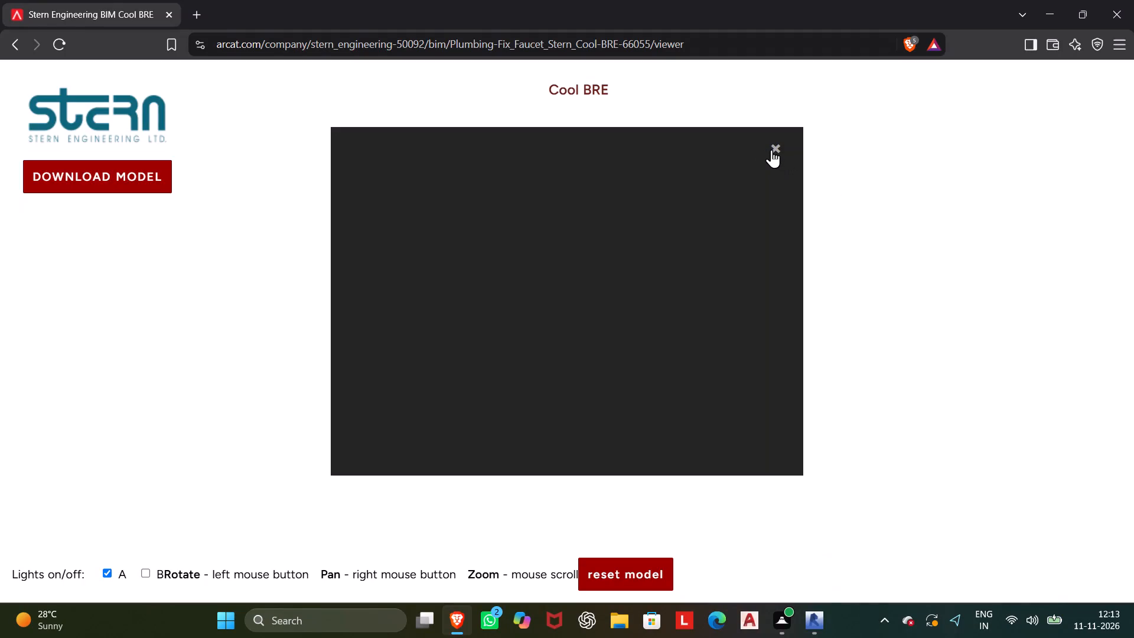
Close the dark overlay covering the Cool BRE faucet's 3D viewer page.
left_click(772, 149)
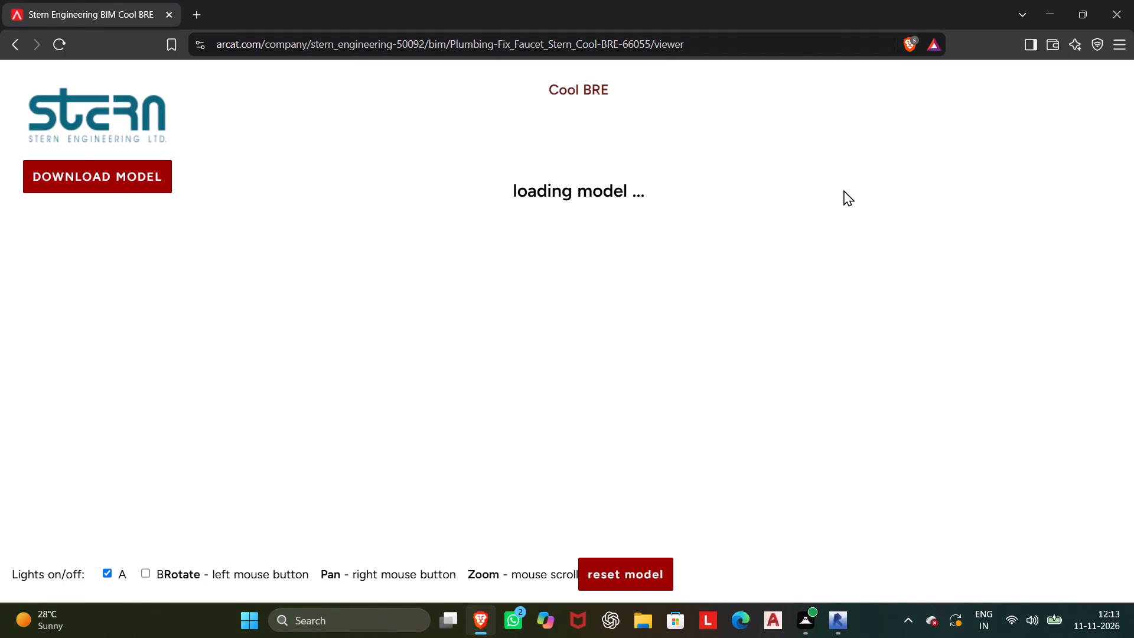
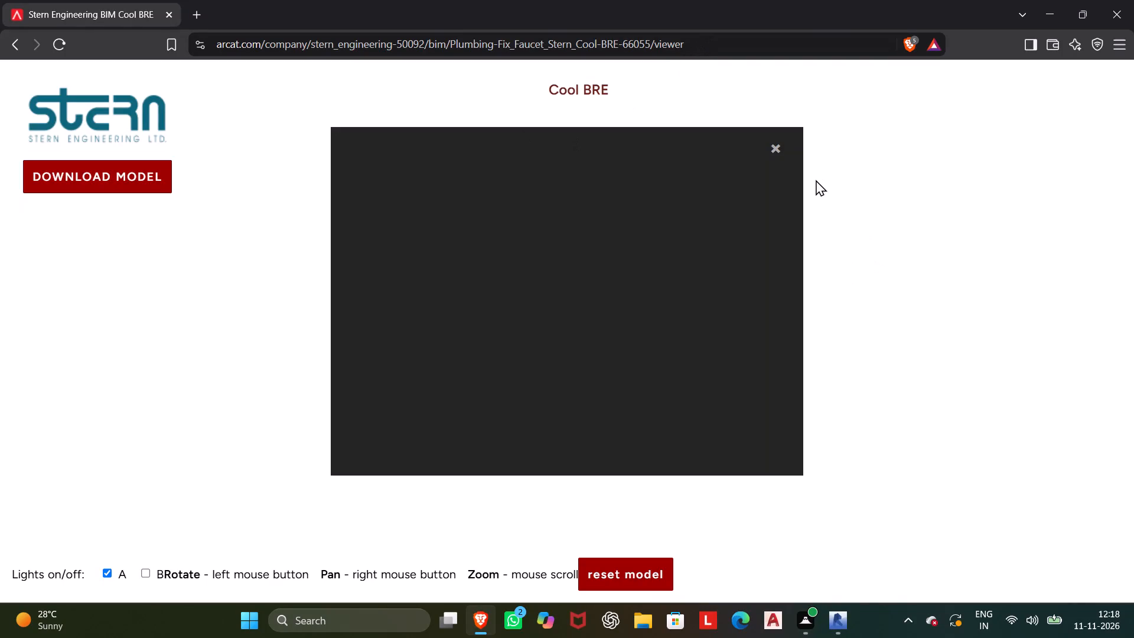
Try again to close the dark overlay on the Cool BRE faucet's 3D viewer page.
left_click(778, 148)
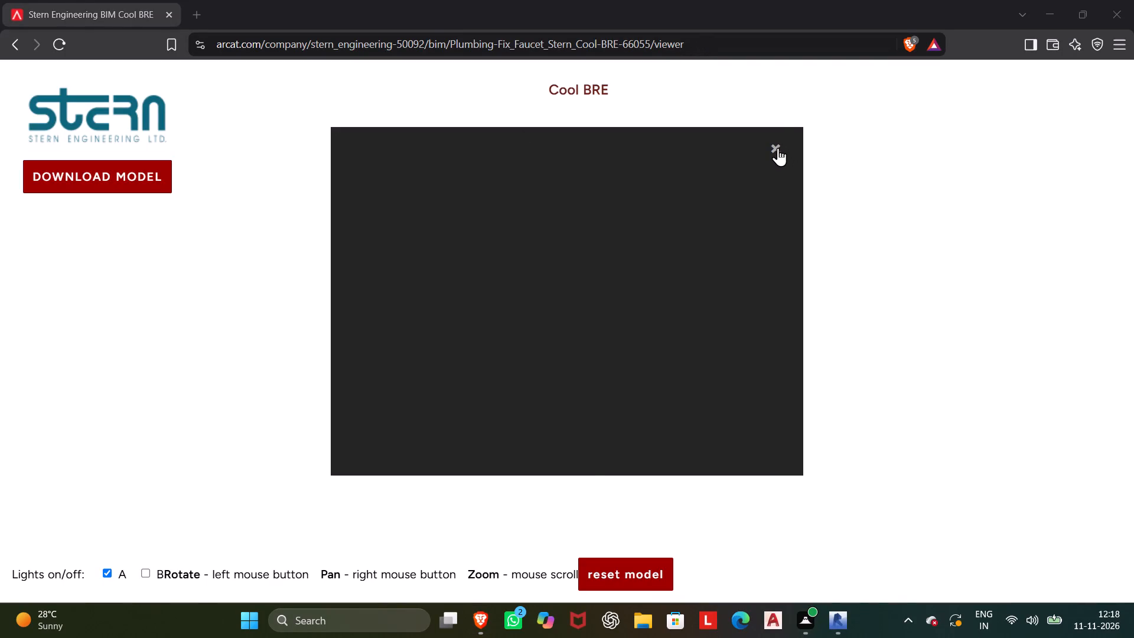